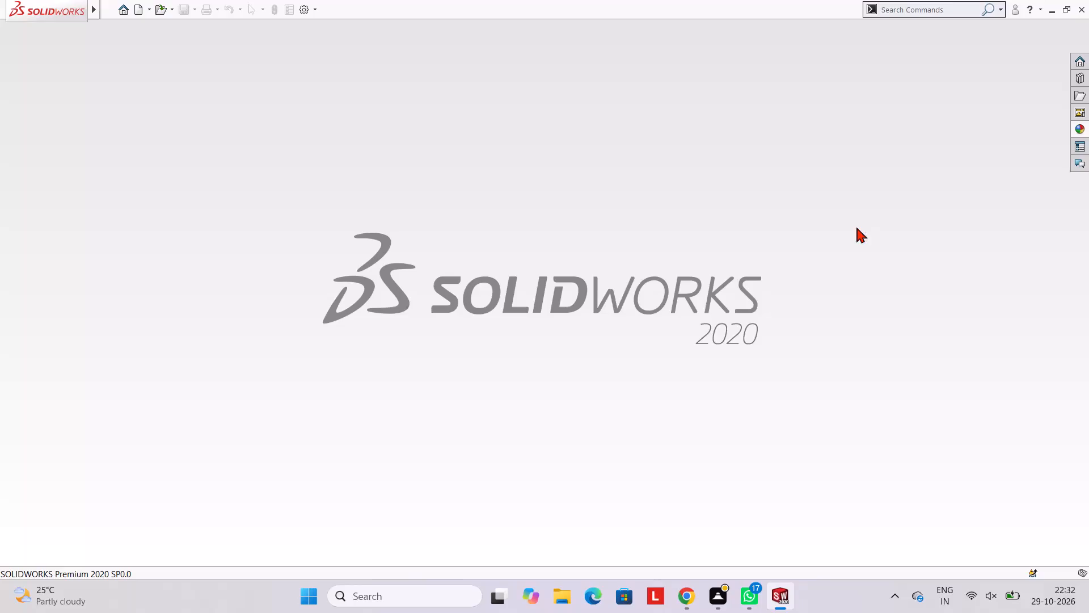
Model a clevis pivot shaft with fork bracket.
Create a new part document.
left_click(140, 7)
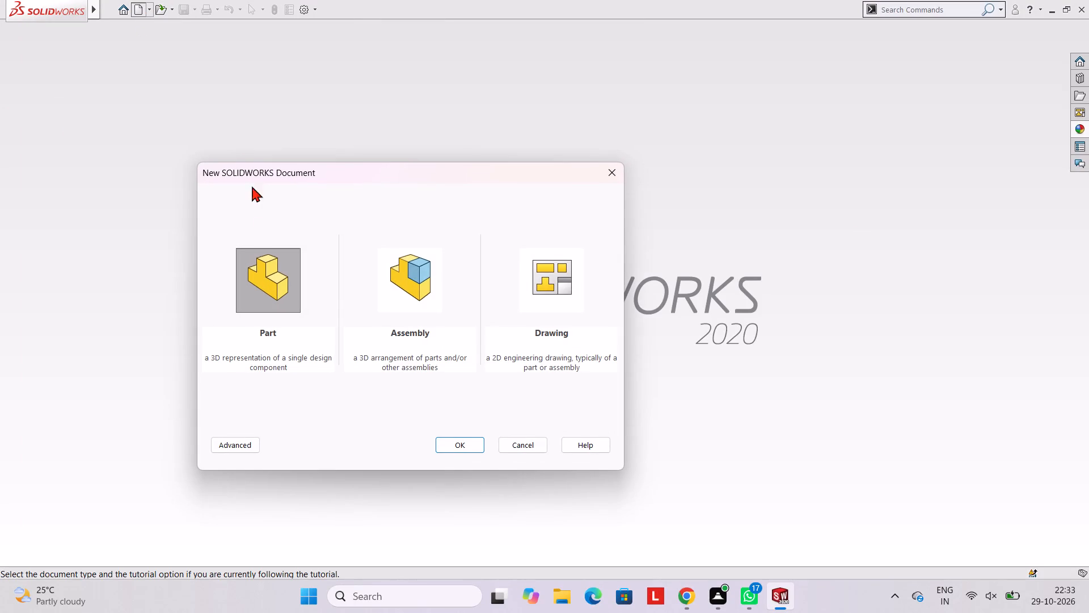
left_click(454, 444)
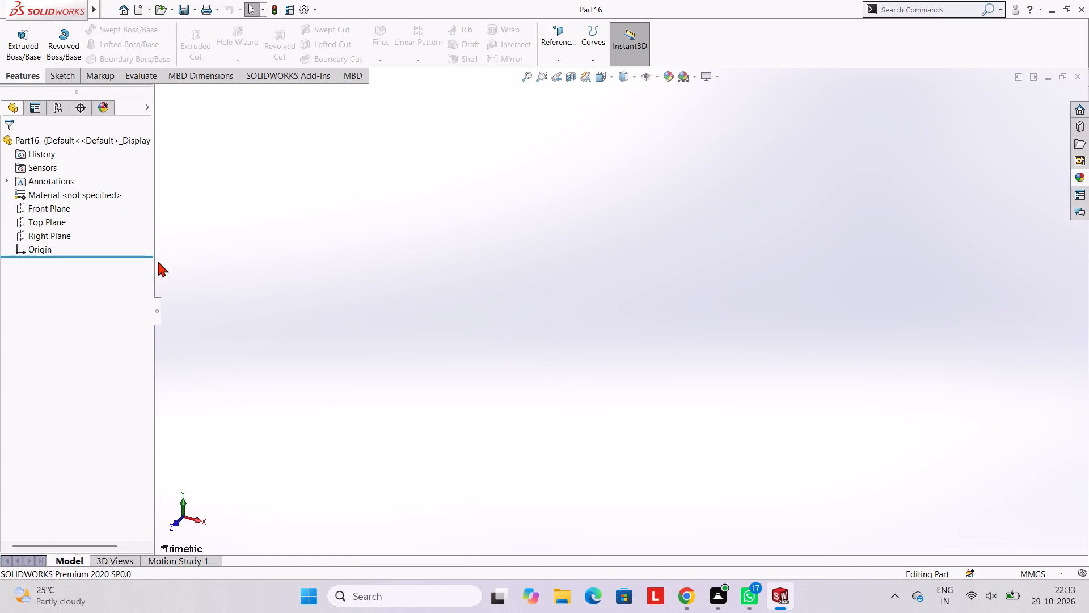
Sketch a vertical midpoint line on the Front Plane, centred on the origin, with a half-length of 38 mm.
left_click(33, 213)
left_click(49, 201)
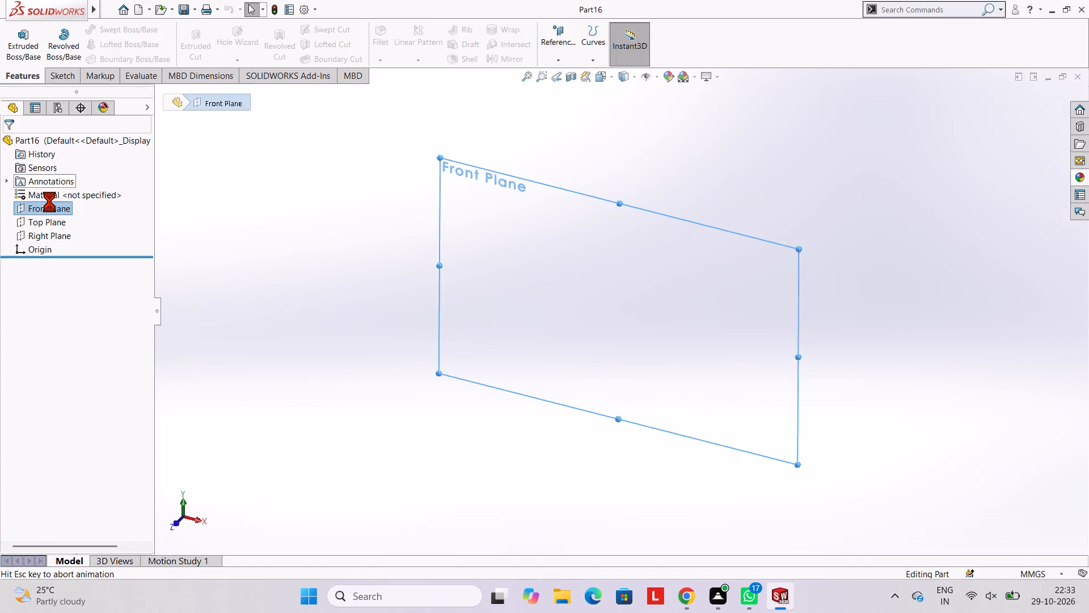
left_click(510, 278)
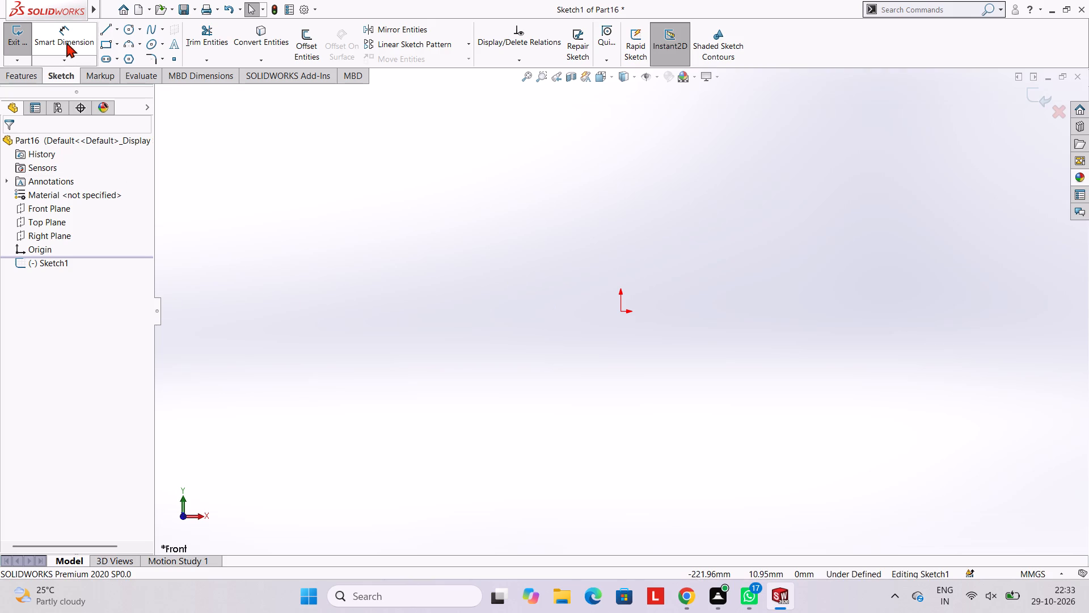
left_click(102, 32)
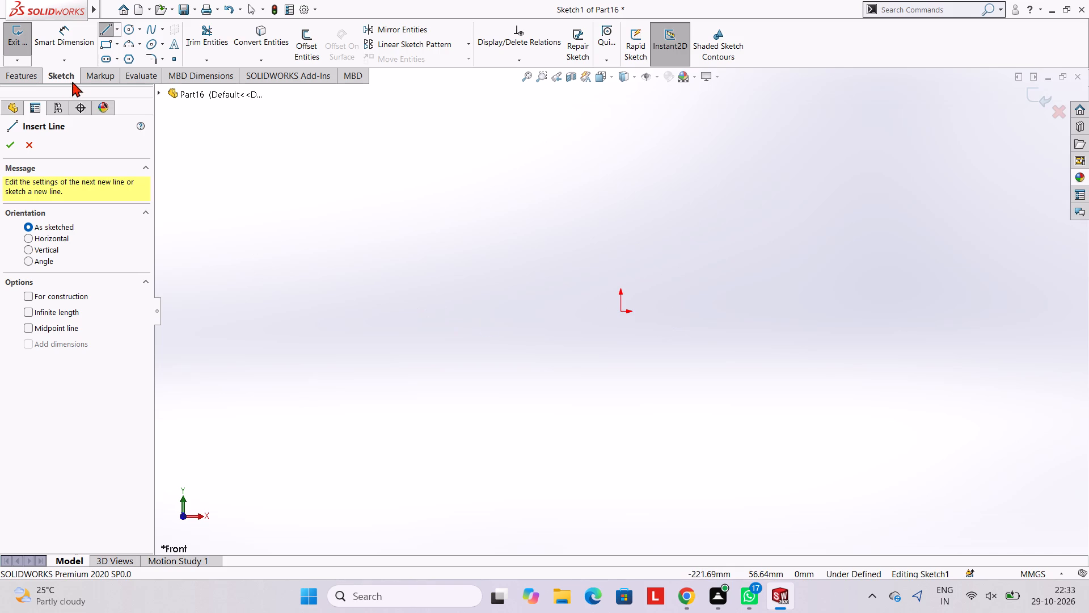
left_click(118, 29)
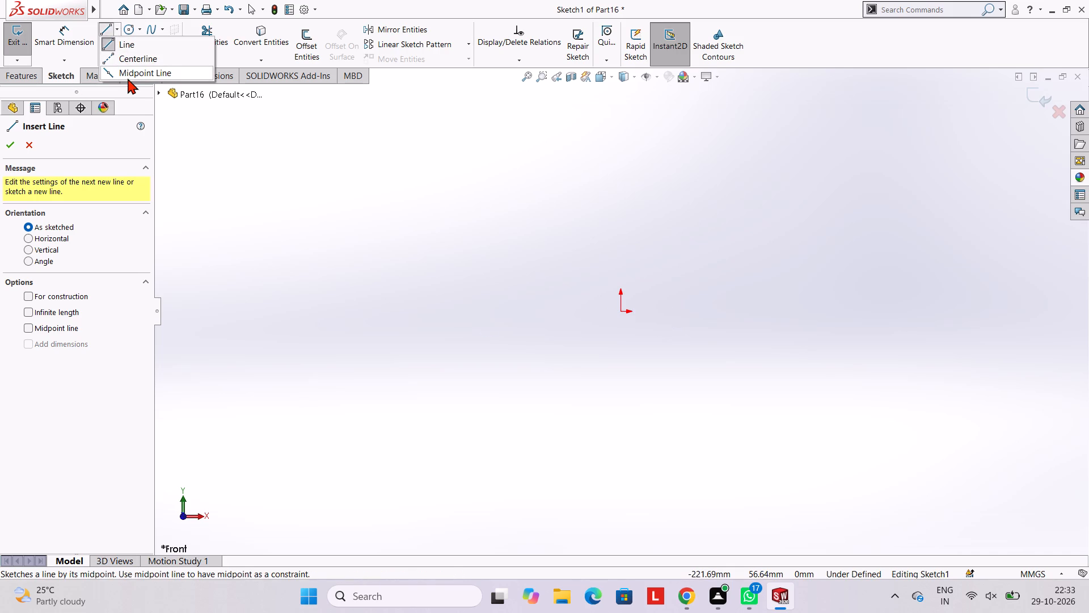
left_click(128, 73)
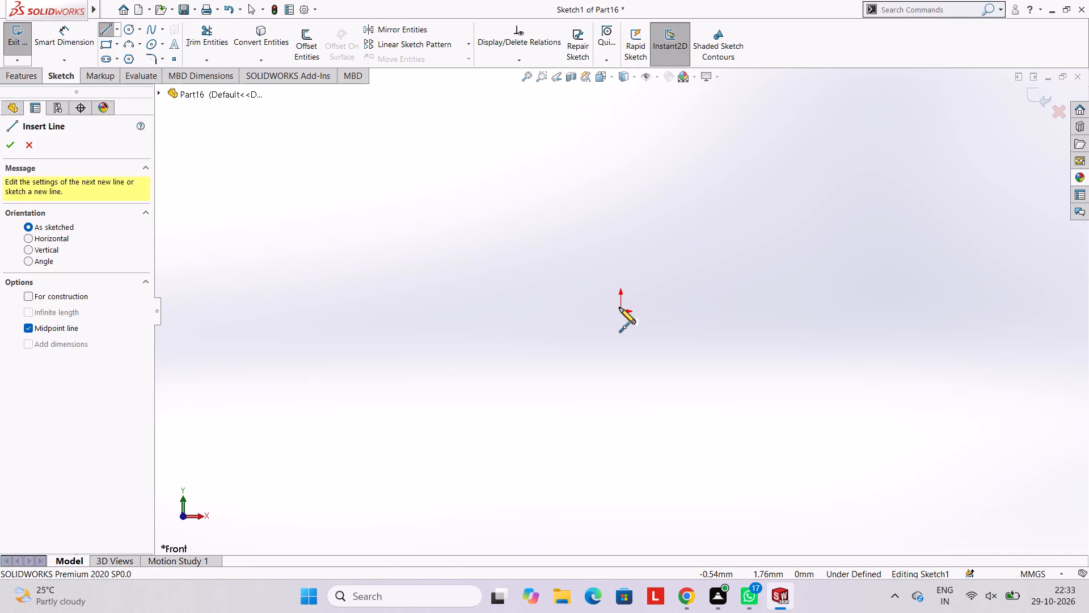
left_click(621, 311)
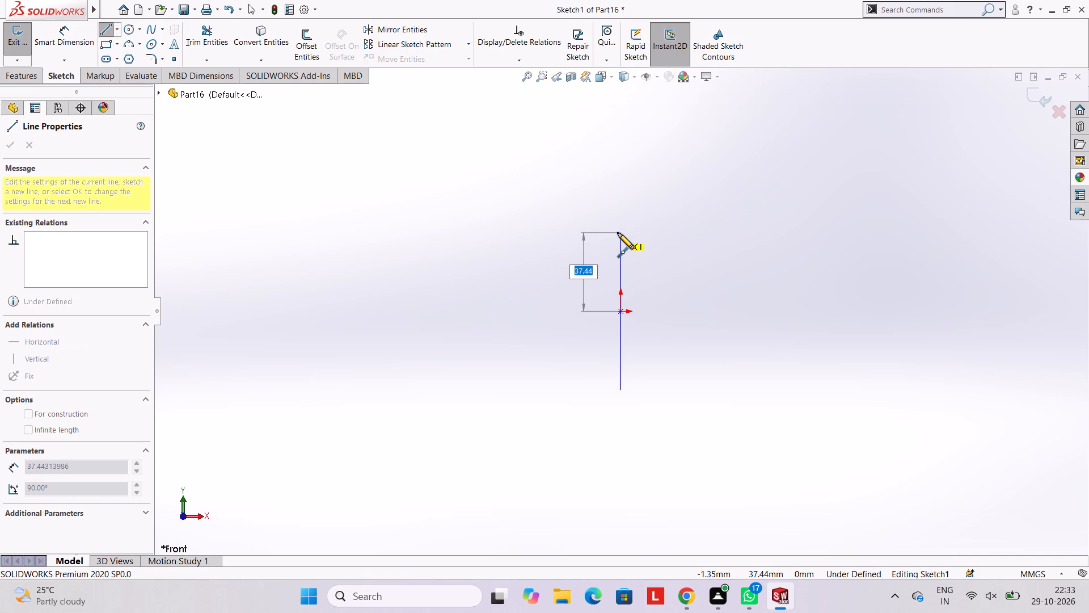
type("38")
key("Return")
Draw a 10 mm horizontal line from the vertical line's upper end toward negative X.
scroll(618, 233, "up", 1)
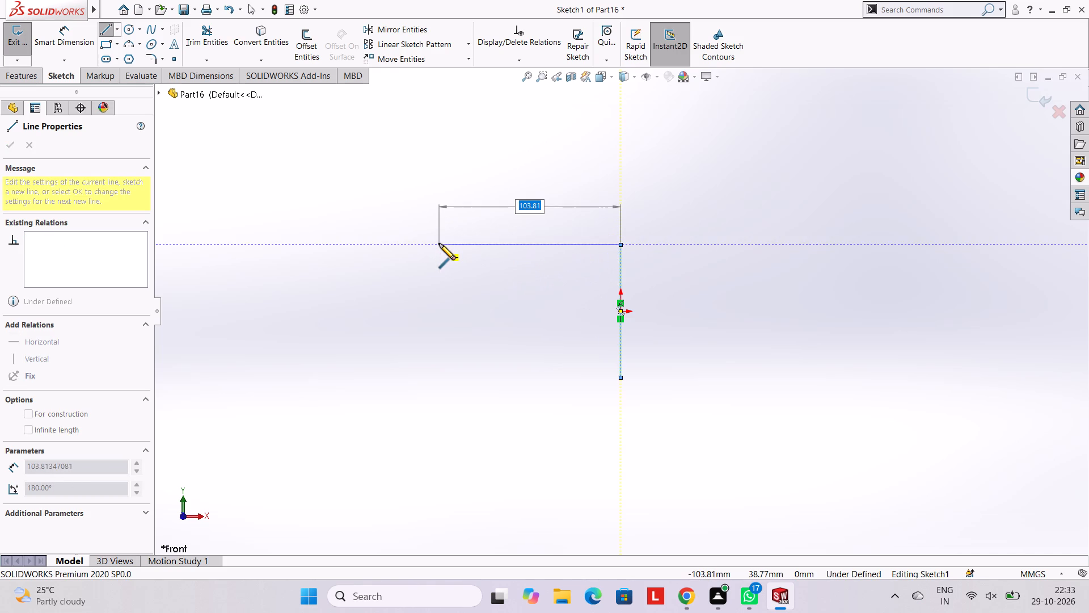
type("10")
key("Return")
key("Escape")
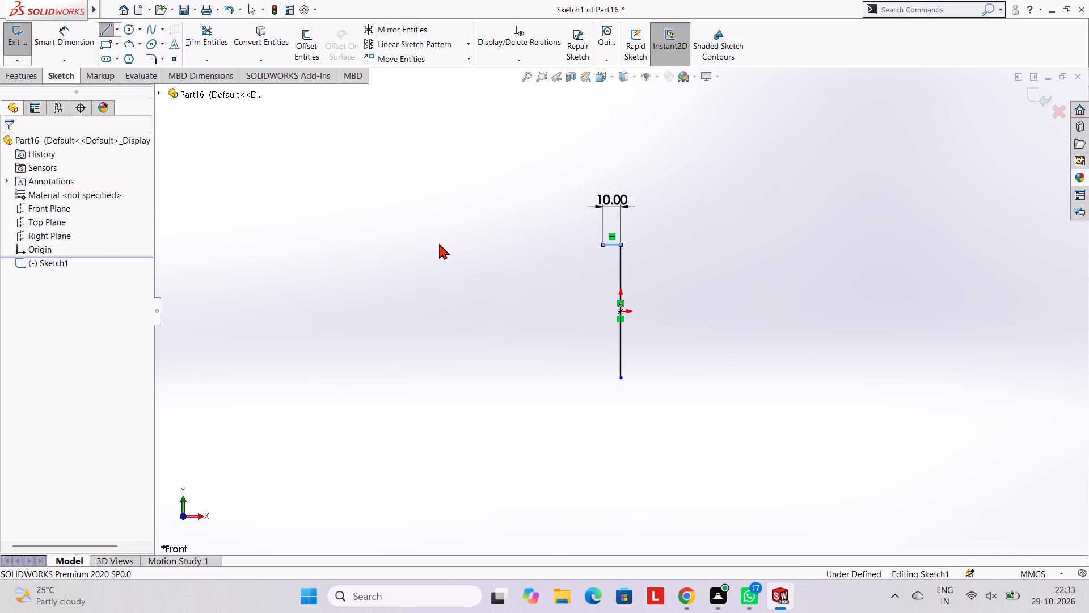
key("Escape")
key("Escape")
key("Escape")
key("Escape")
Close the narrow rectangle with a second vertical line and a horizontal line along the lower ends.
left_click(108, 31)
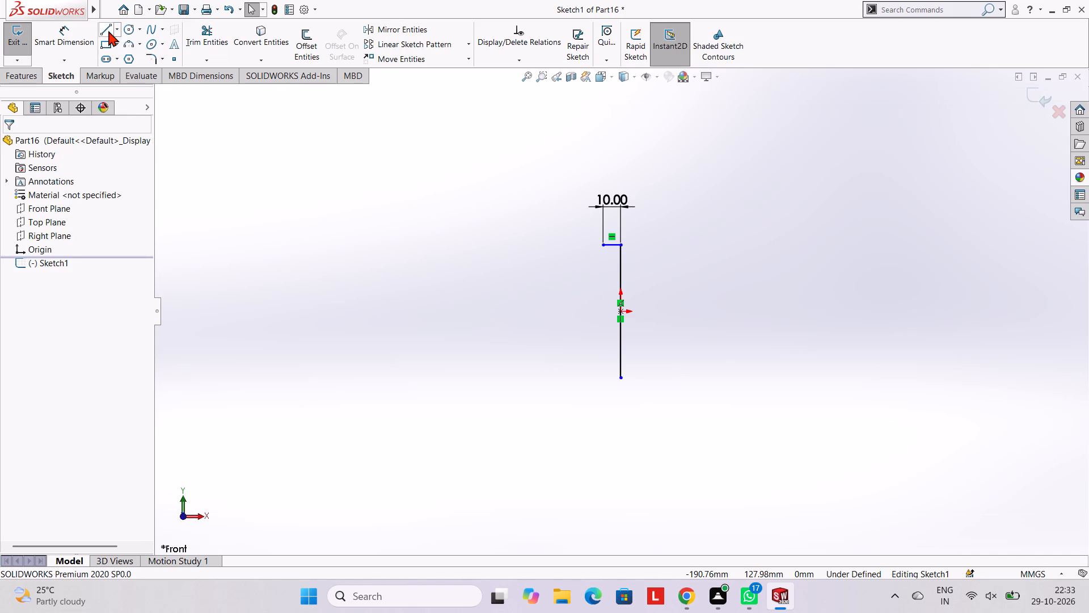
left_click(601, 246)
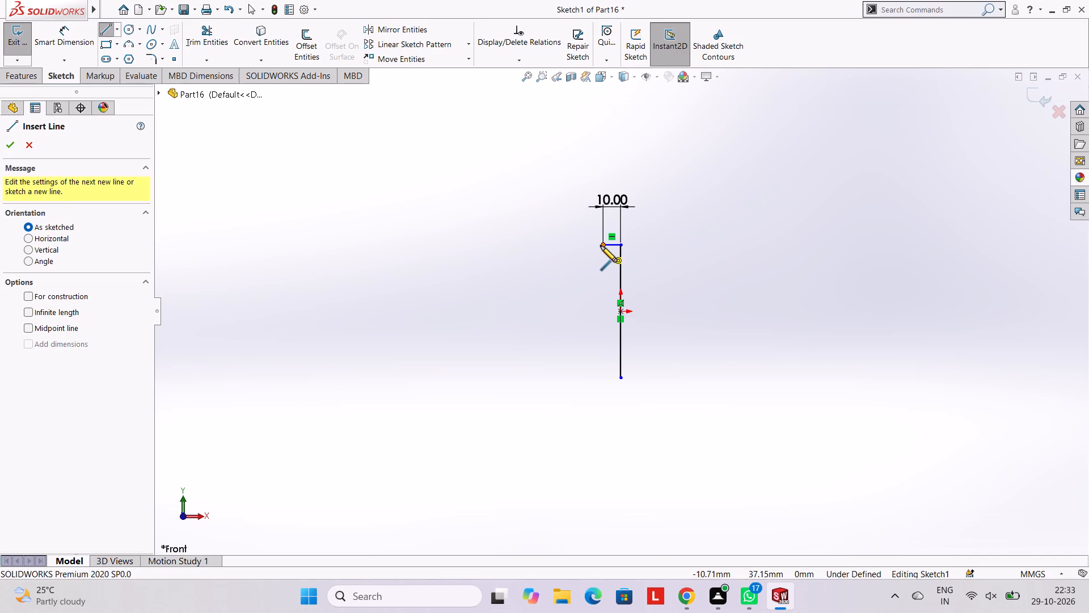
left_click(603, 377)
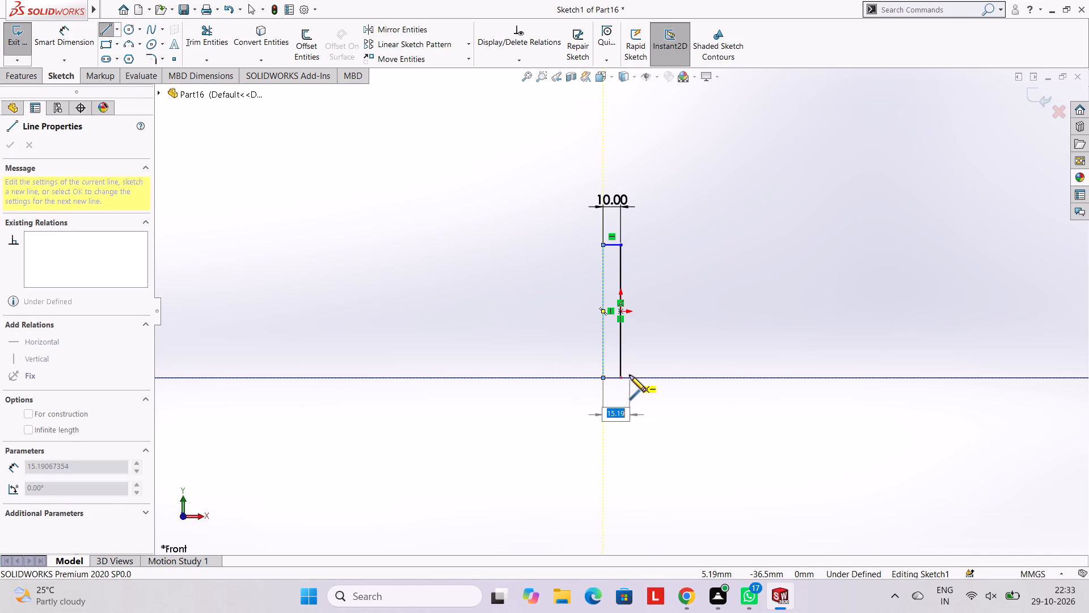
left_click(623, 376)
key("Escape")
key("Escape")
key("Escape")
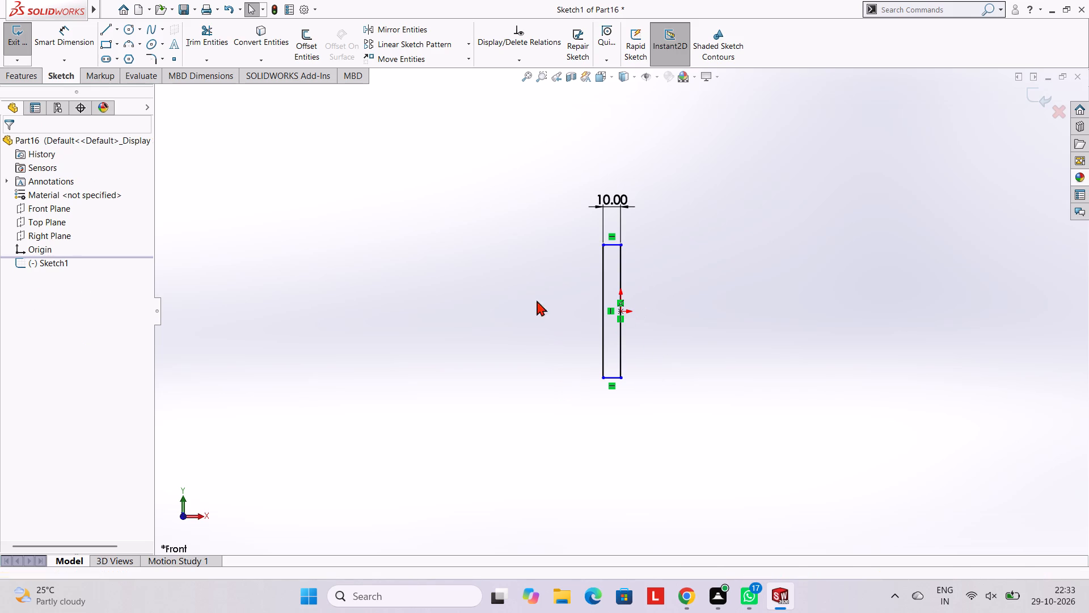
Dimension the rectangle's height between its upper and lower horizontal lines.
left_click(70, 45)
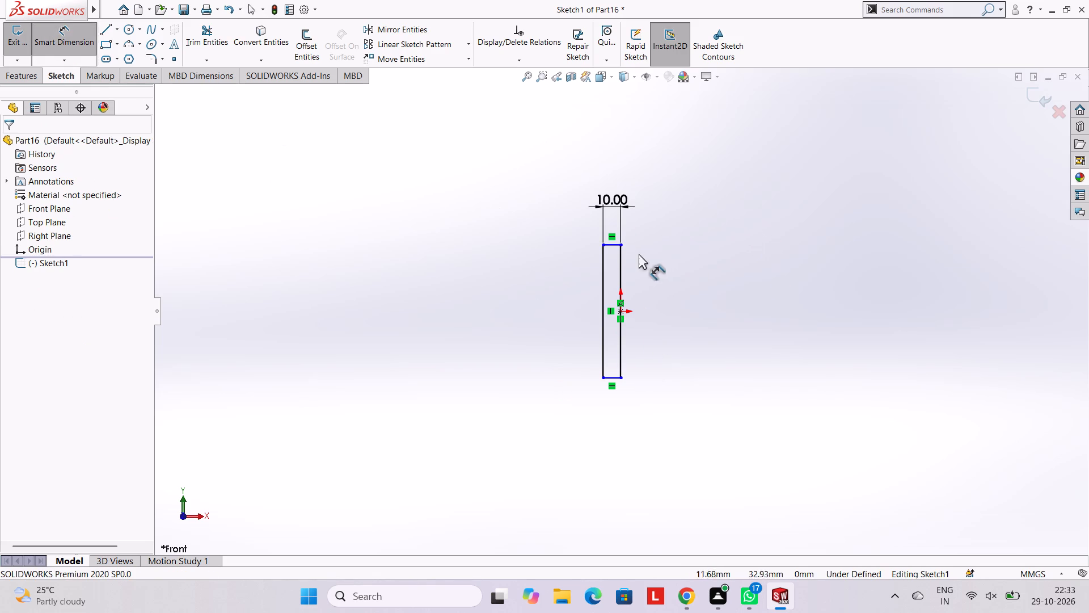
left_click(615, 248)
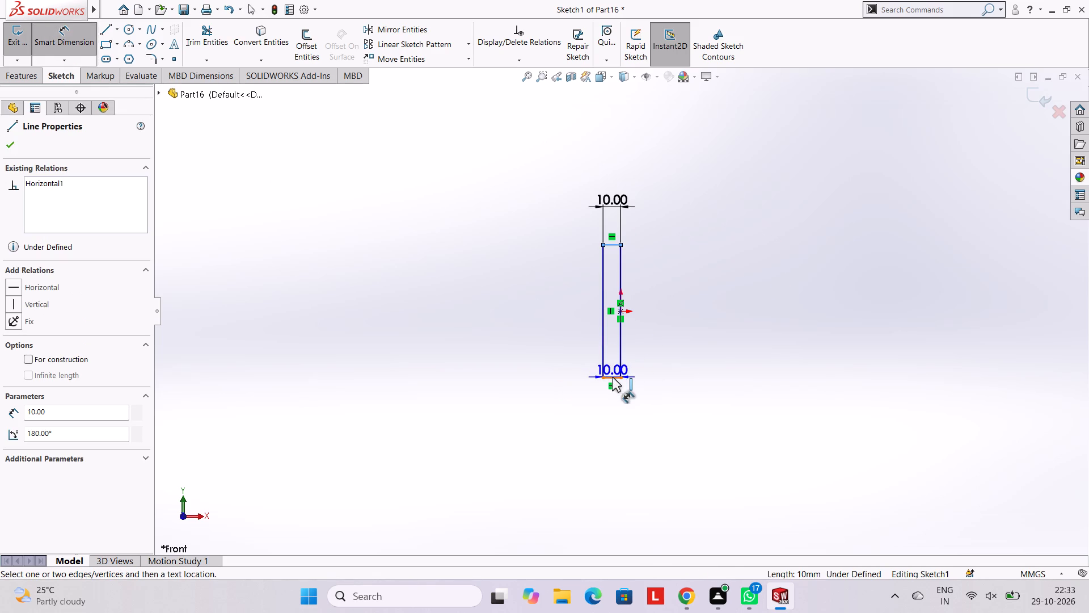
left_click(612, 377)
left_click(513, 324)
left_click(463, 307)
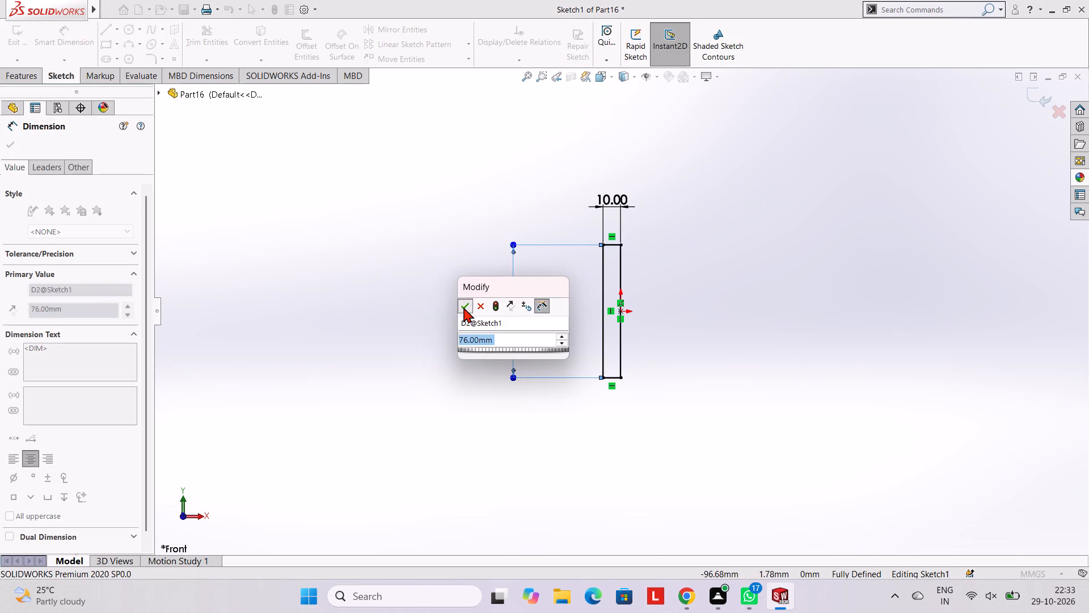
left_click(453, 265)
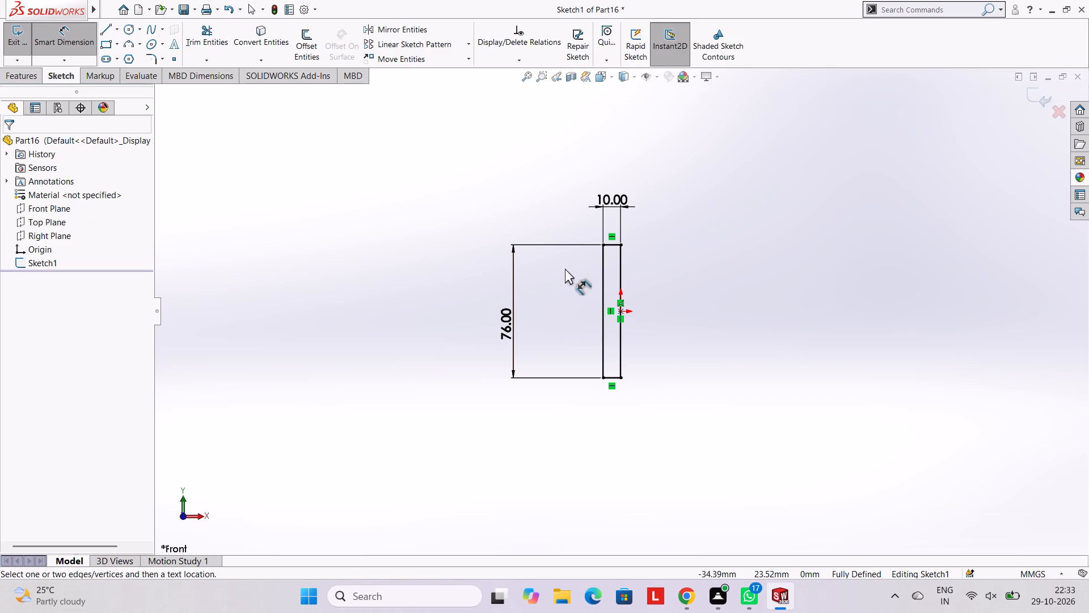
Extrude the rectangle as a blind boss 74 mm deep in the reversed direction.
left_click(24, 77)
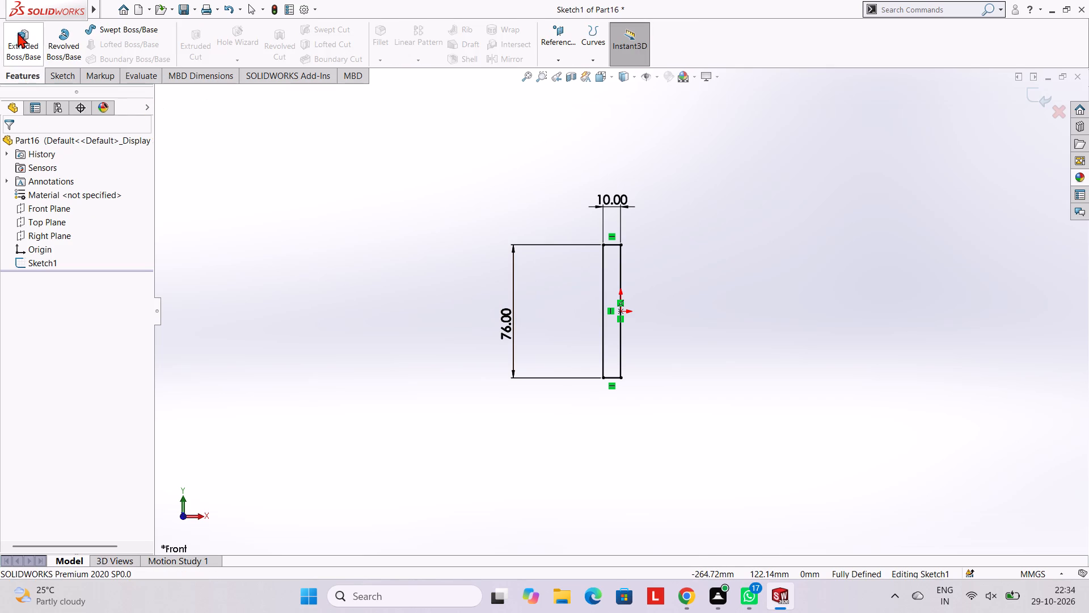
left_click(16, 32)
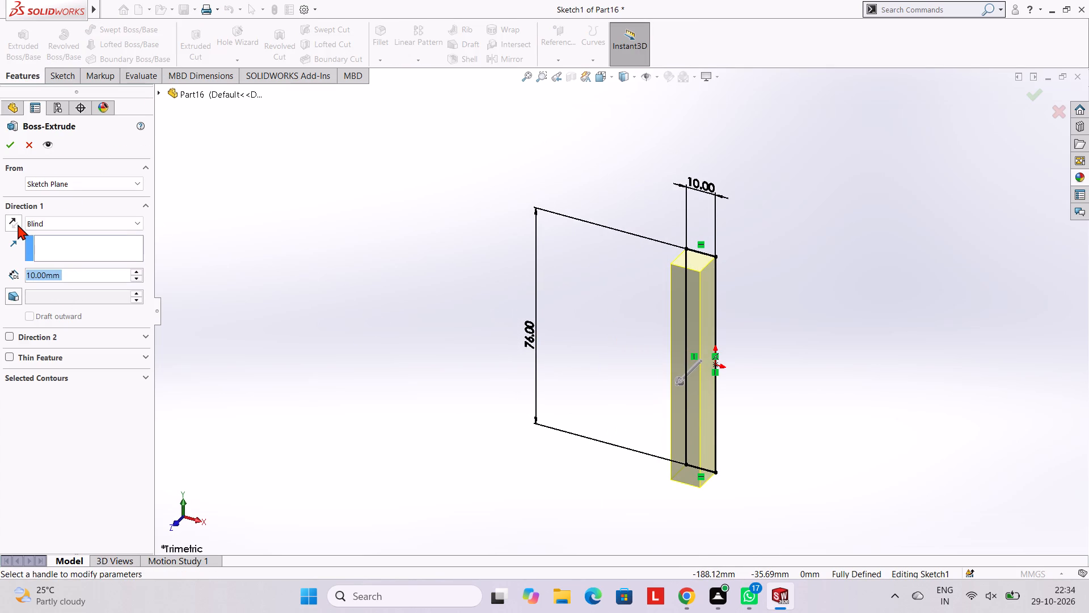
left_click(18, 224)
left_click(100, 275)
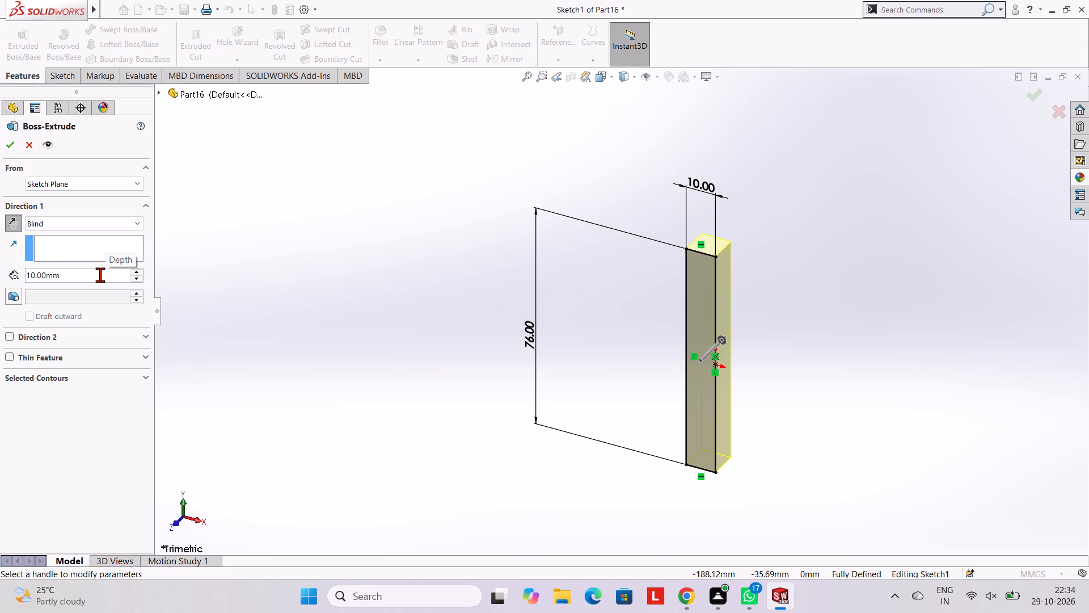
key("BackSpace")
key("BackSpace")
key("BackSpace")
key("BackSpace")
key("BackSpace")
key("BackSpace")
key("BackSpace")
key("BackSpace")
key("BackSpace")
key("BackSpace")
key("BackSpace")
key("BackSpace")
key("BackSpace")
key("BackSpace")
key("BackSpace")
key("BackSpace")
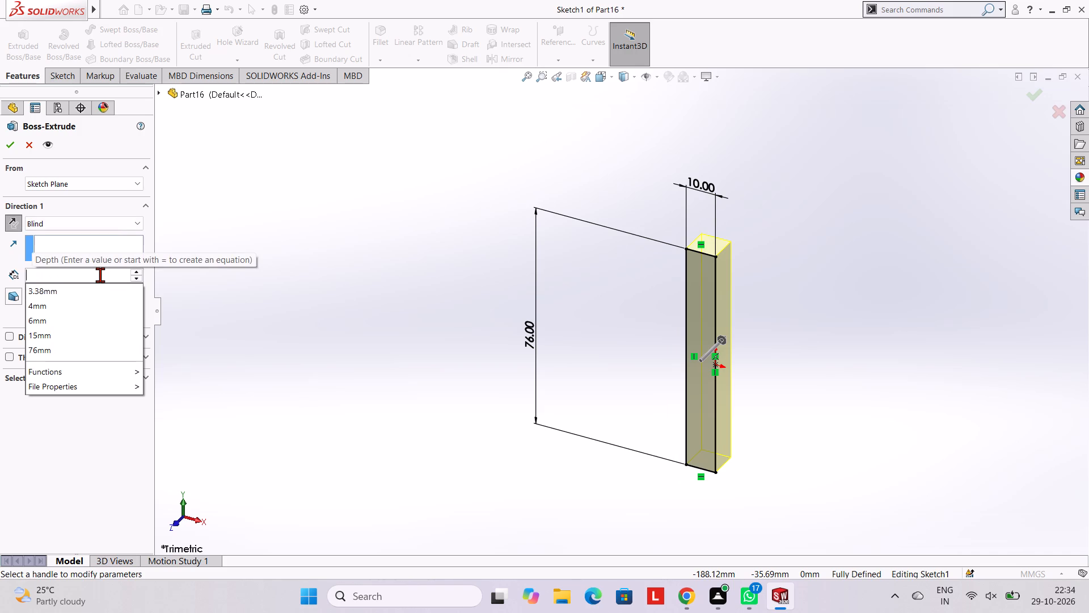
type("74")
key("Return")
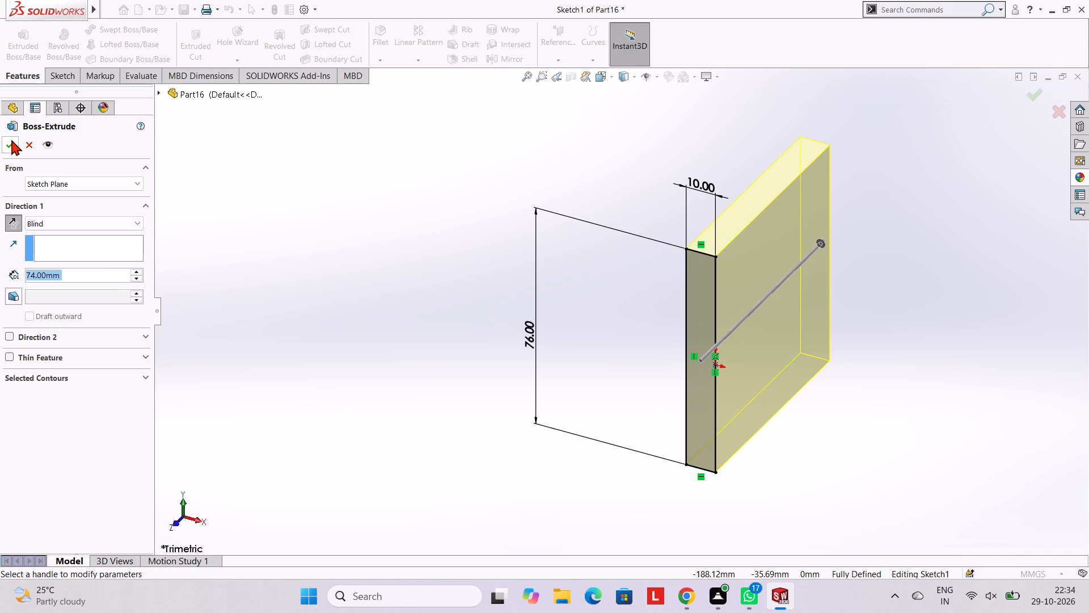
left_click(11, 140)
left_click(353, 176)
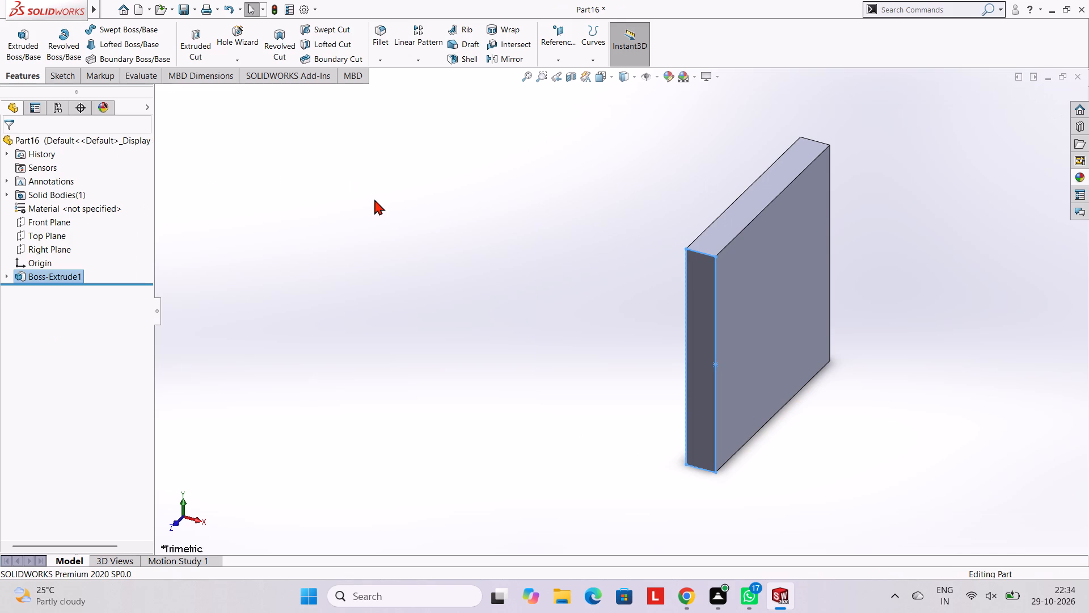
Sketch a 35 mm horizontal line on the plate's top face, from the midpoint of its long negative-X edge outward.
middle_click_drag(577, 210, 626, 220)
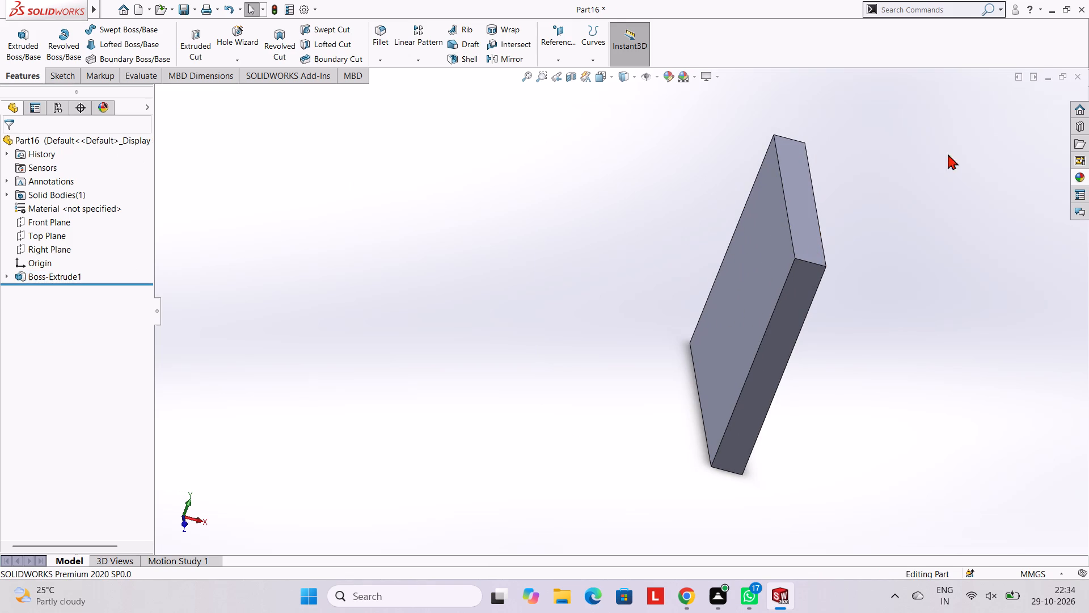
middle_click_drag(889, 179, 856, 206)
left_click(775, 204)
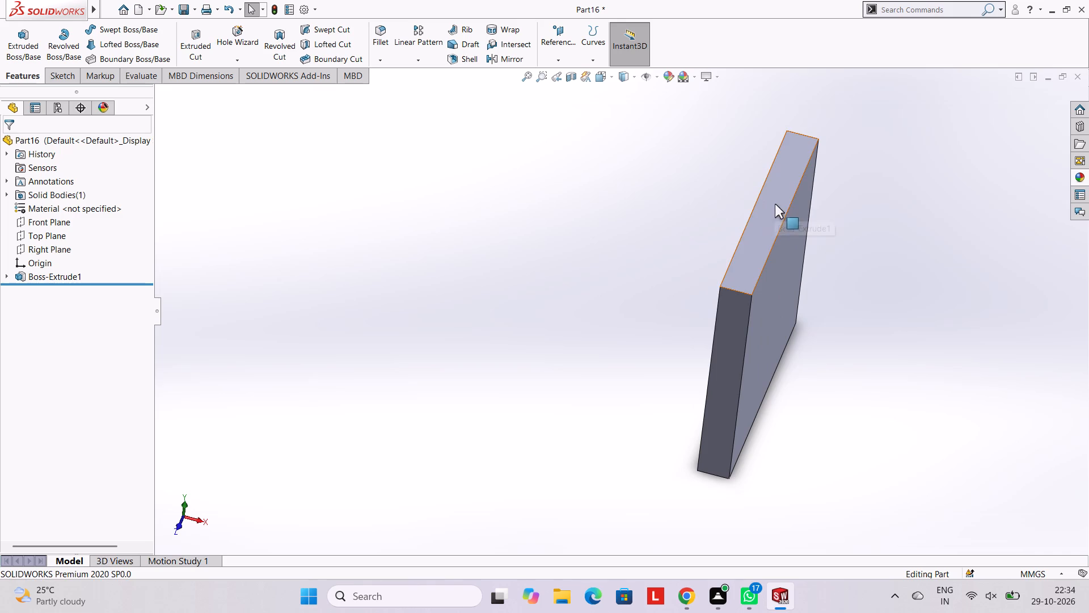
left_click(826, 172)
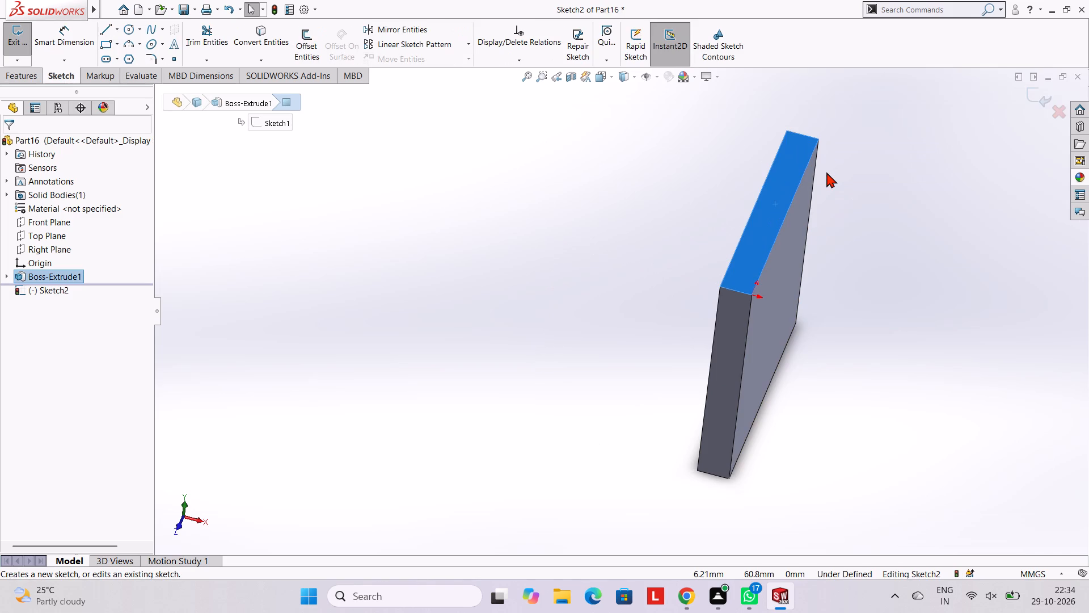
key("ctrl+8")
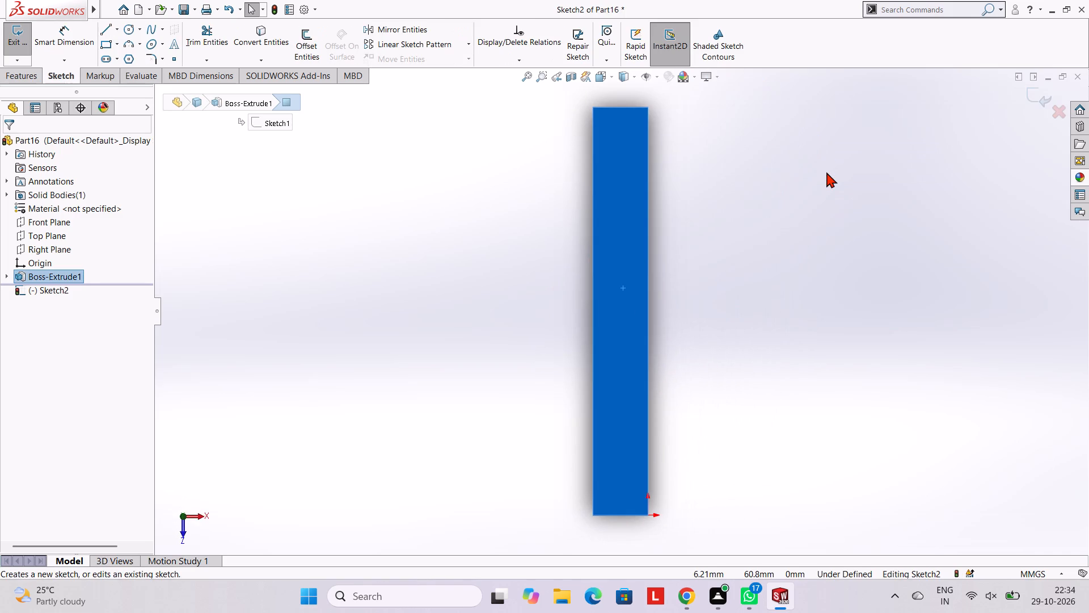
scroll(808, 195, "up", 2)
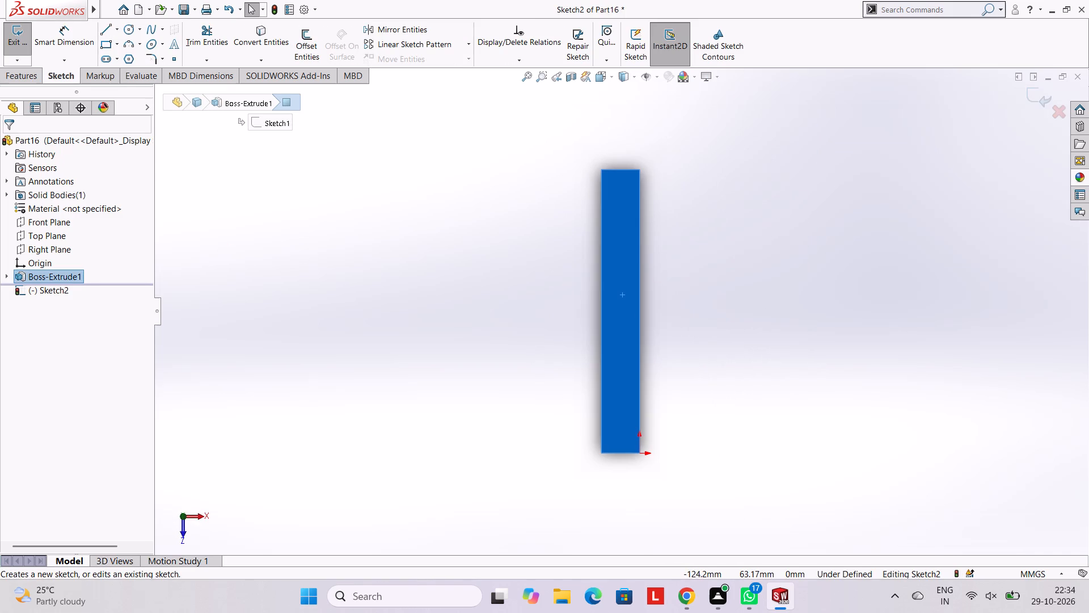
left_click(99, 35)
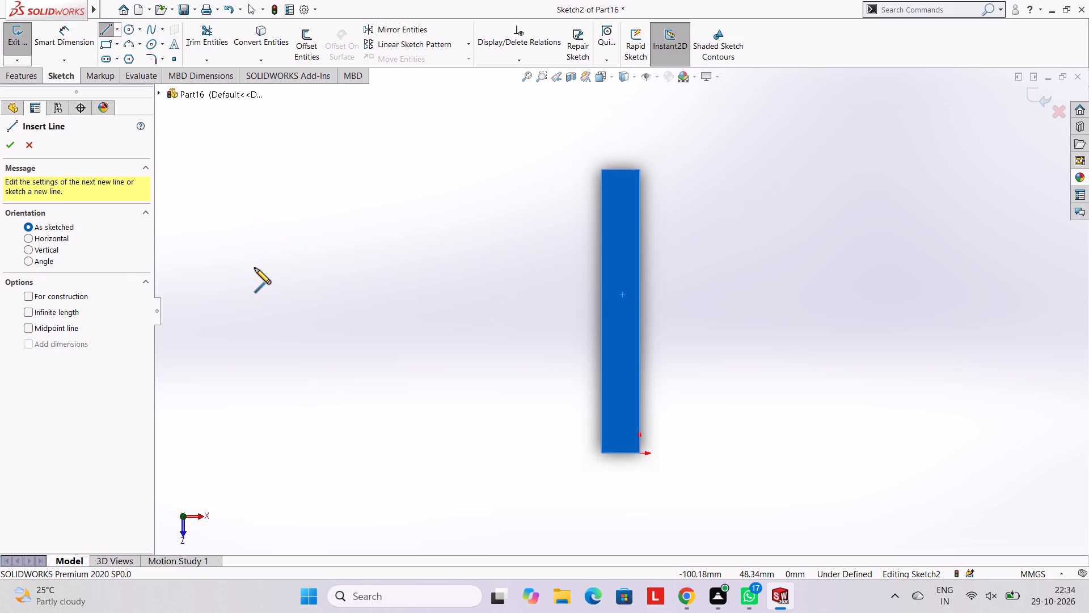
left_click(601, 312)
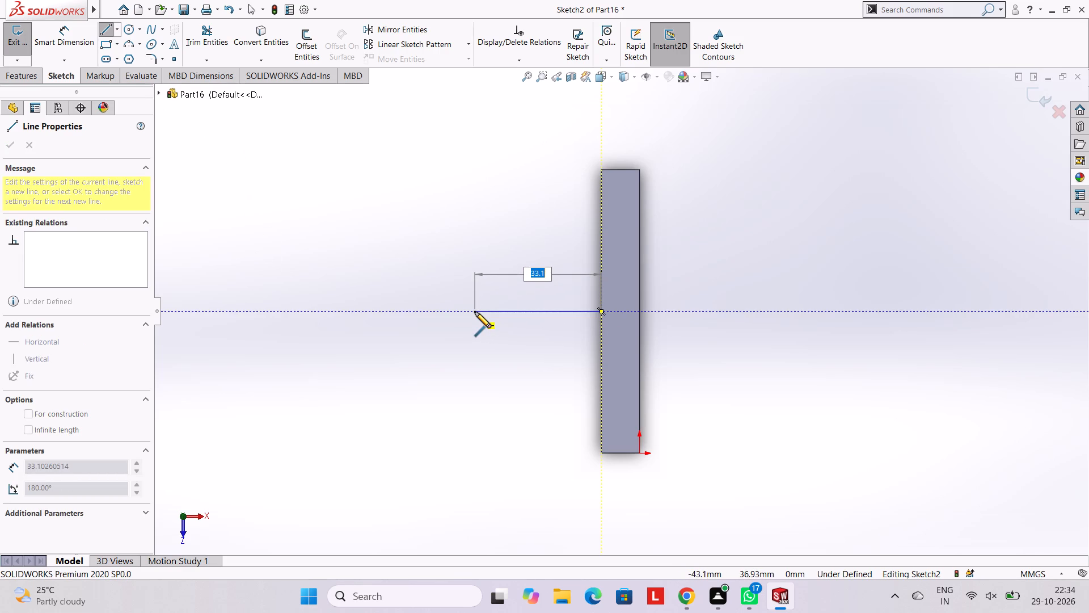
type("35")
key("Return")
key("Escape")
key("Escape")
key("Escape")
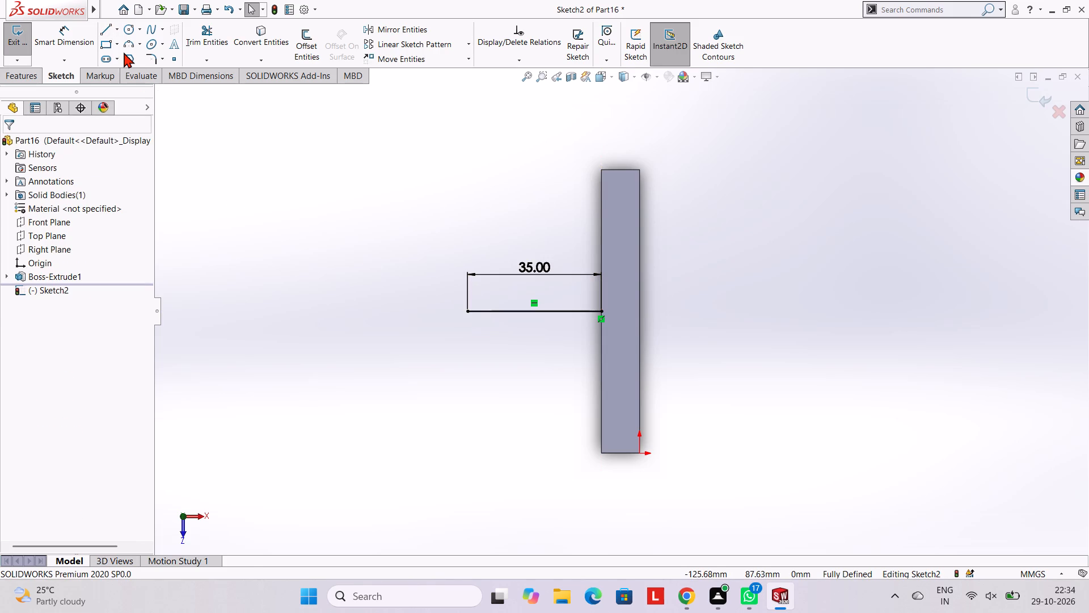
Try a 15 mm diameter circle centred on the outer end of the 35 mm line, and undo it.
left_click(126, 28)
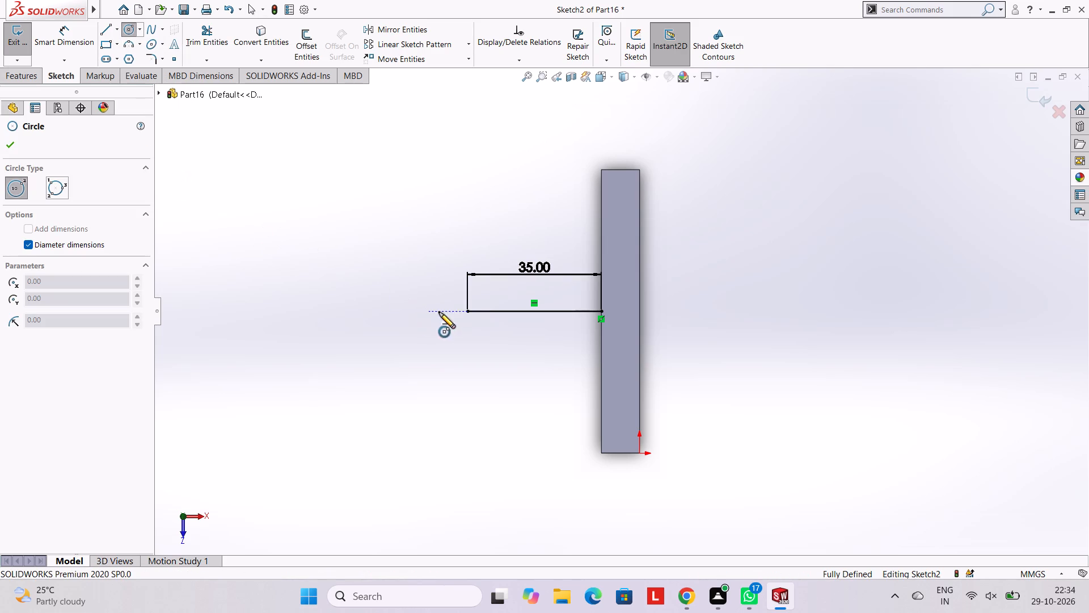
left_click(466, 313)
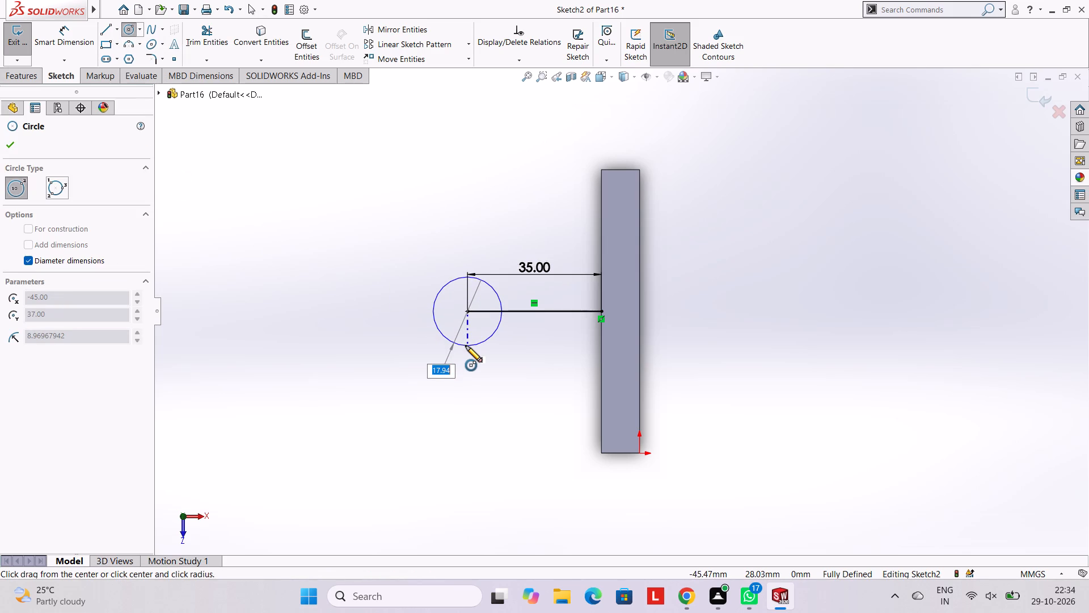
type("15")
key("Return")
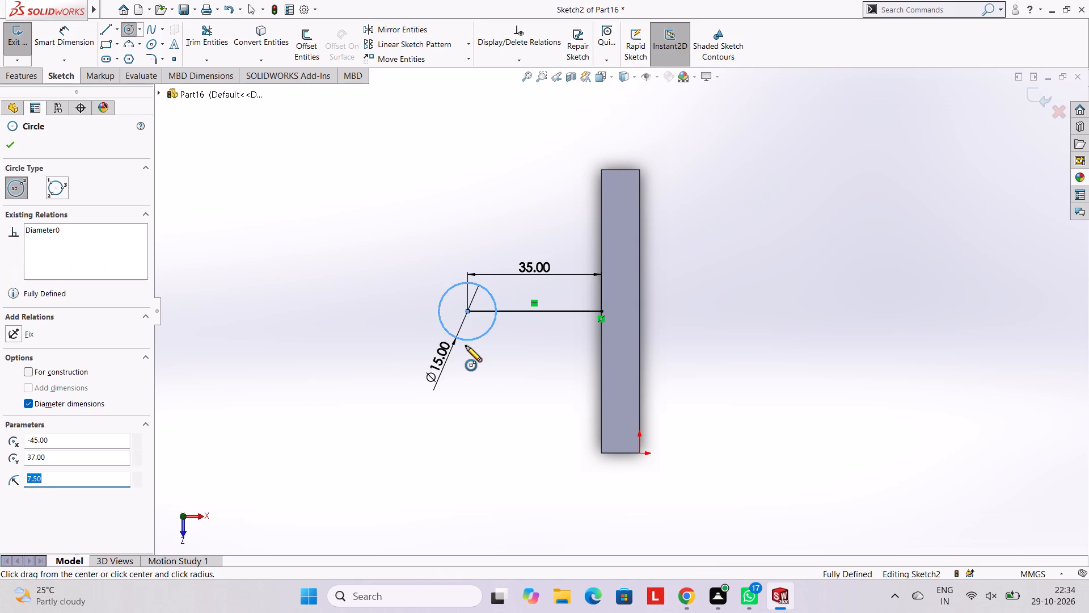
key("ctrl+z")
Sketch a 30 mm diameter circle centred on the outer end of the 35 mm line.
left_click(127, 30)
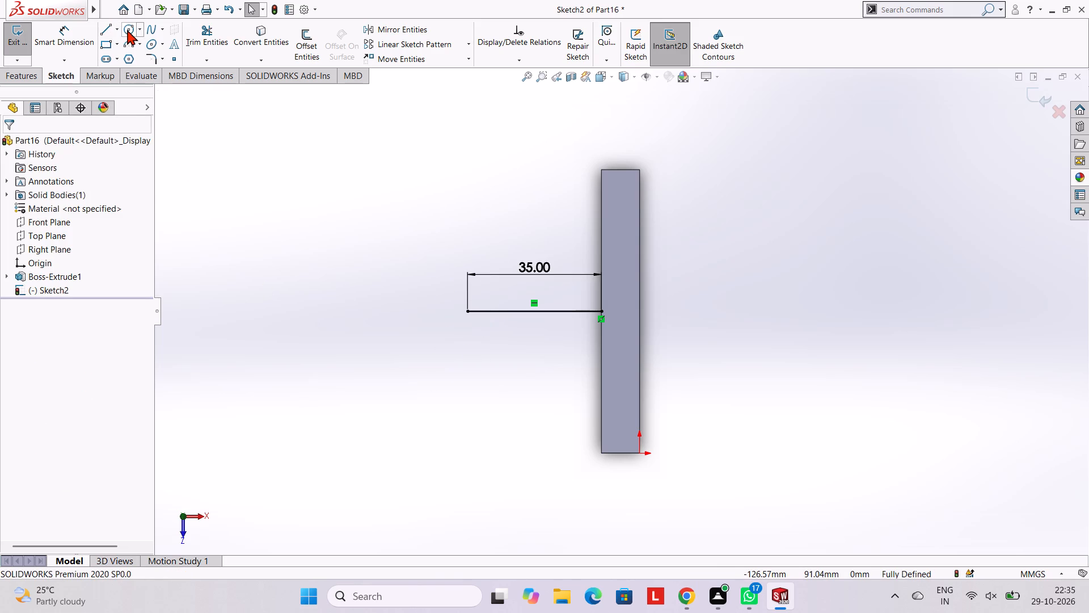
left_click(467, 310)
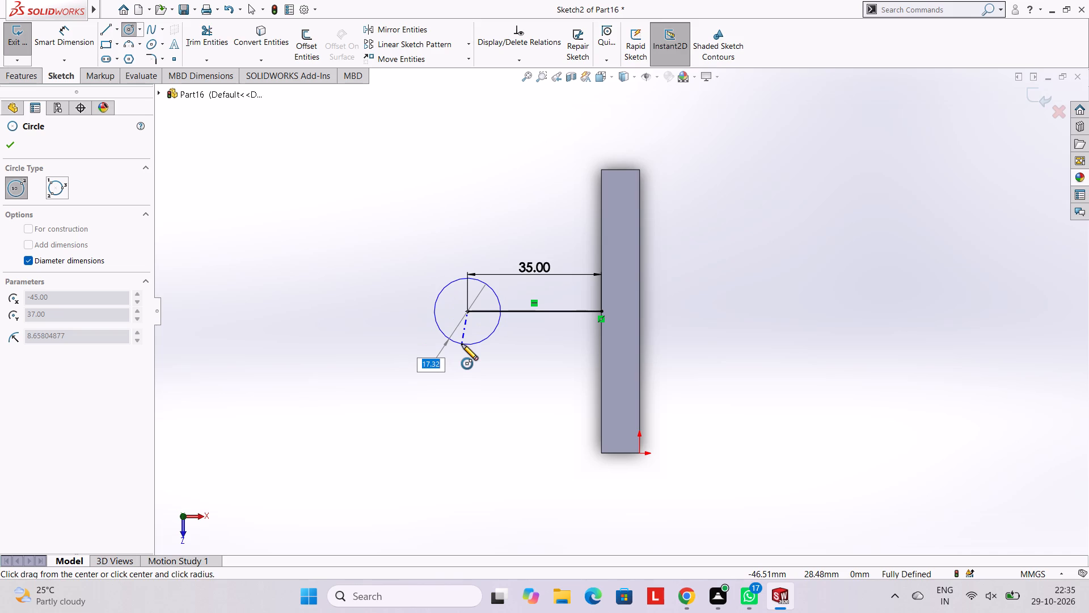
type("30")
key("Return")
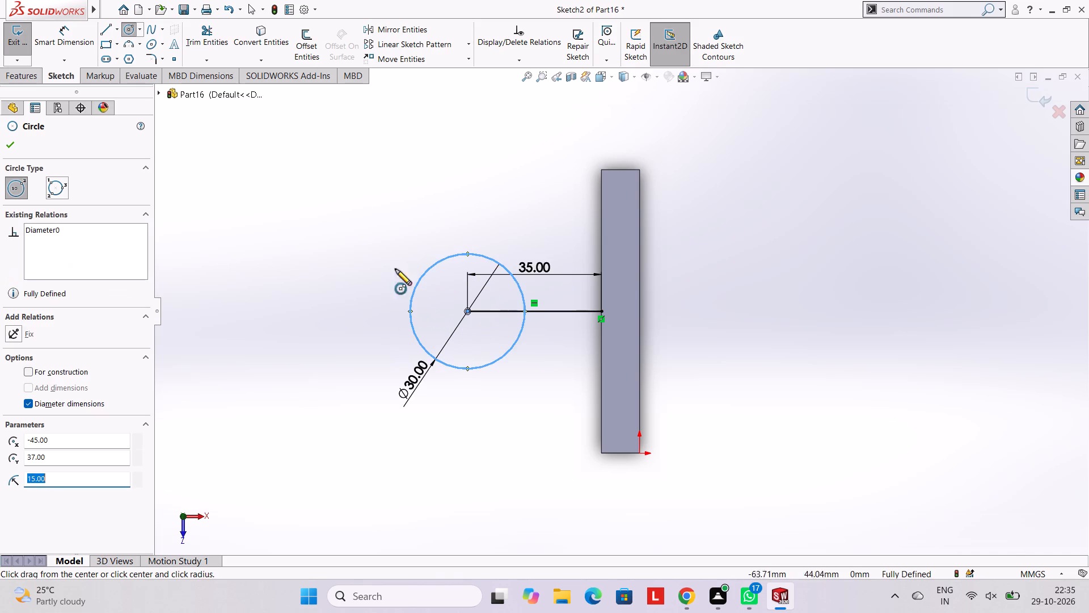
Sketch two sloped lines tangent to the circle, running from its outer side to the two corners of the plate's long negative-X edge.
left_click(107, 26)
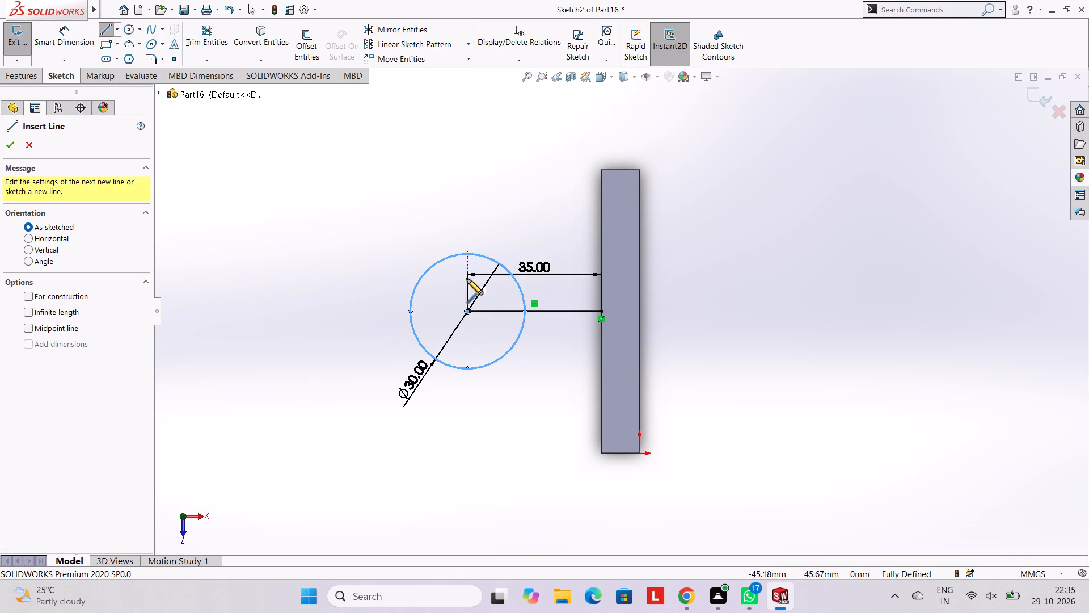
left_click(441, 257)
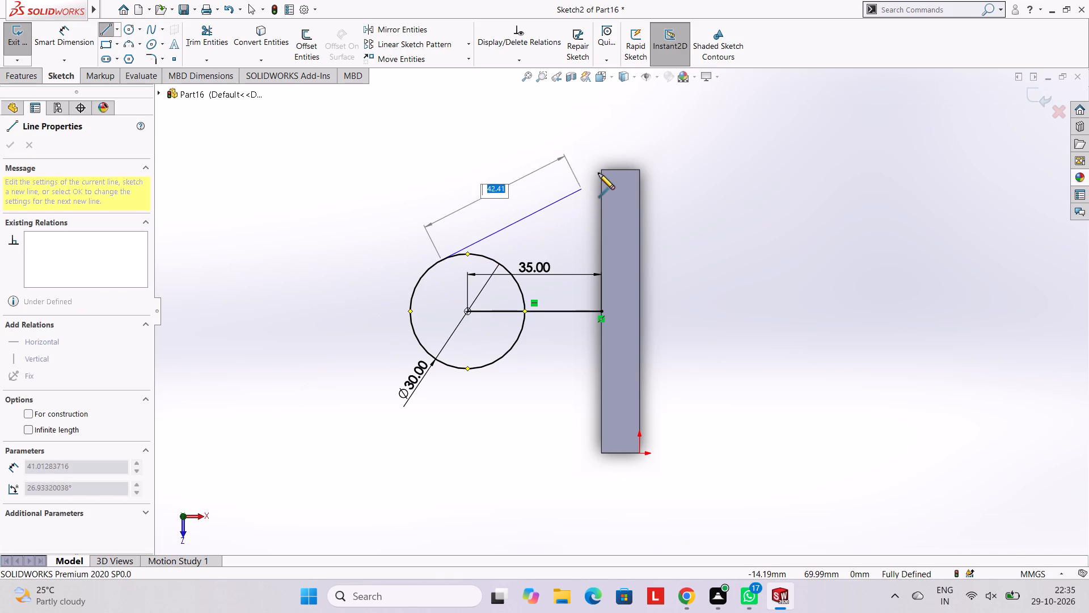
left_click(600, 171)
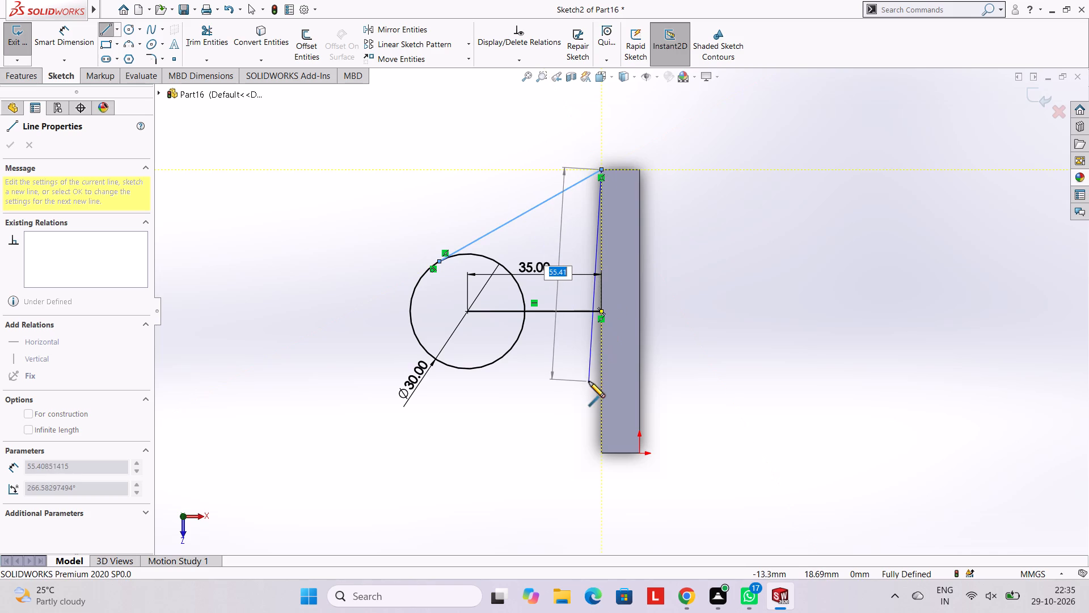
key("Escape")
key("Escape")
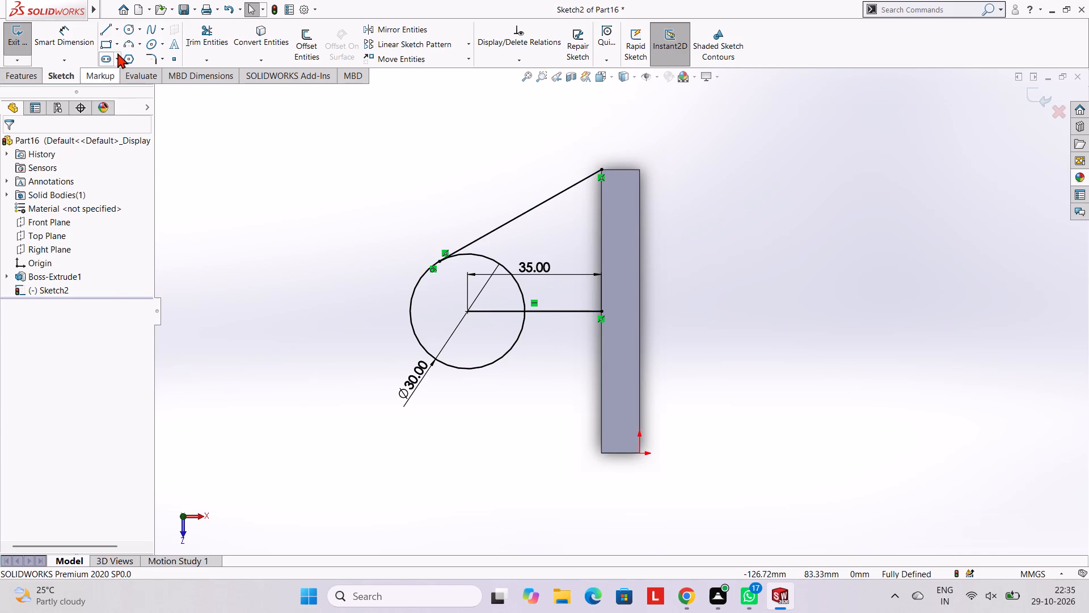
left_click(108, 33)
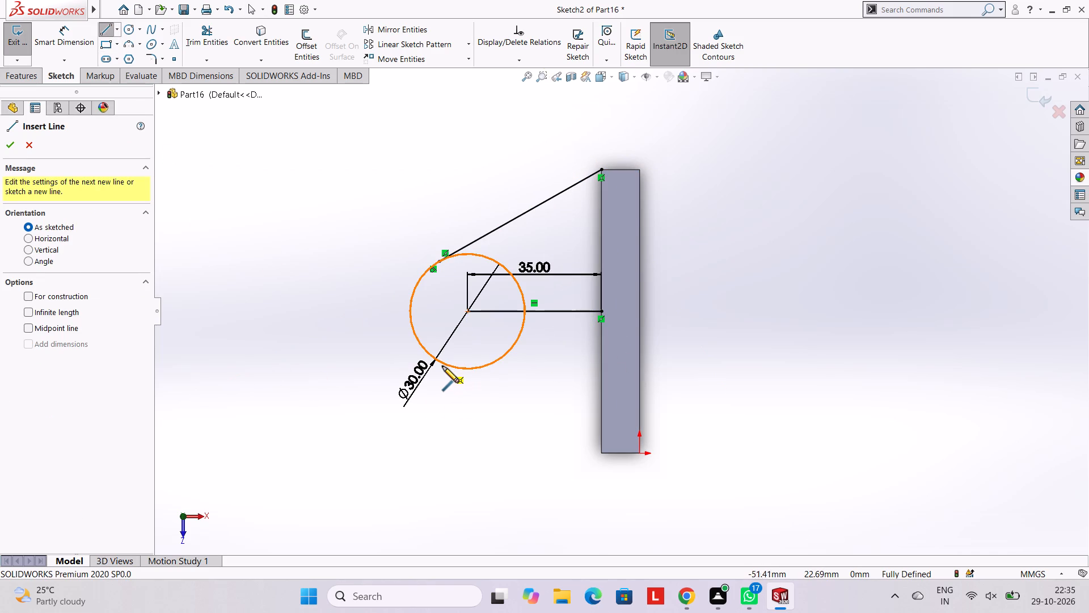
left_click(439, 363)
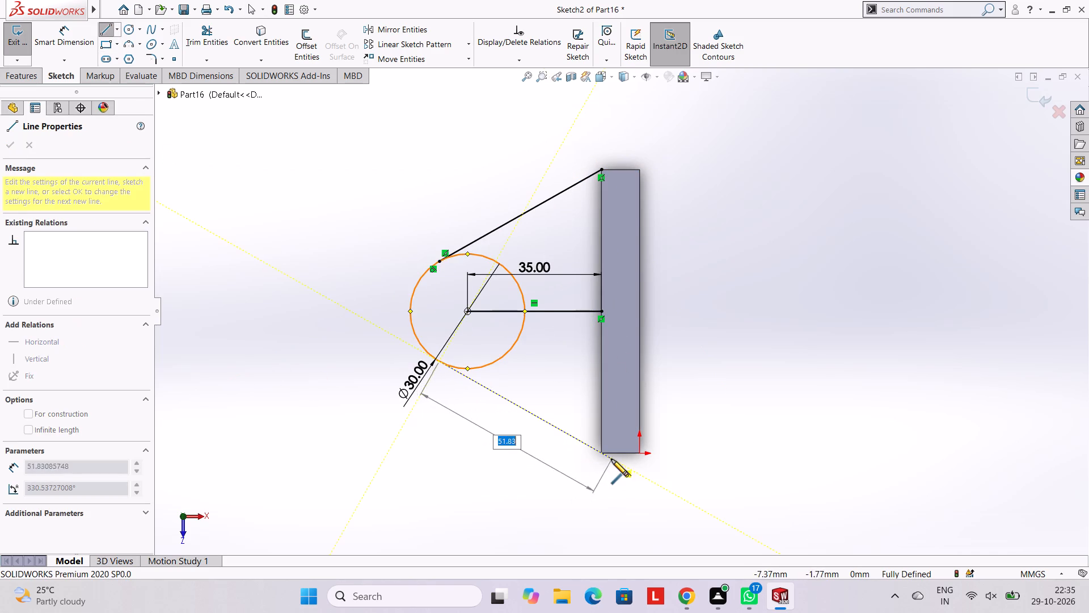
left_click(602, 452)
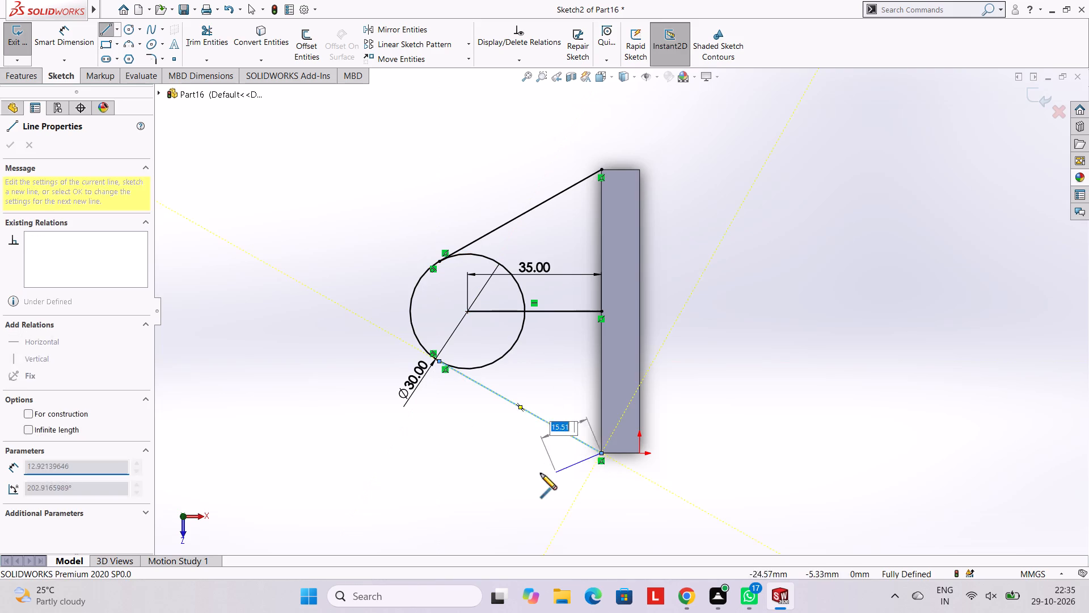
key("Escape")
key("Escape")
key("Escape")
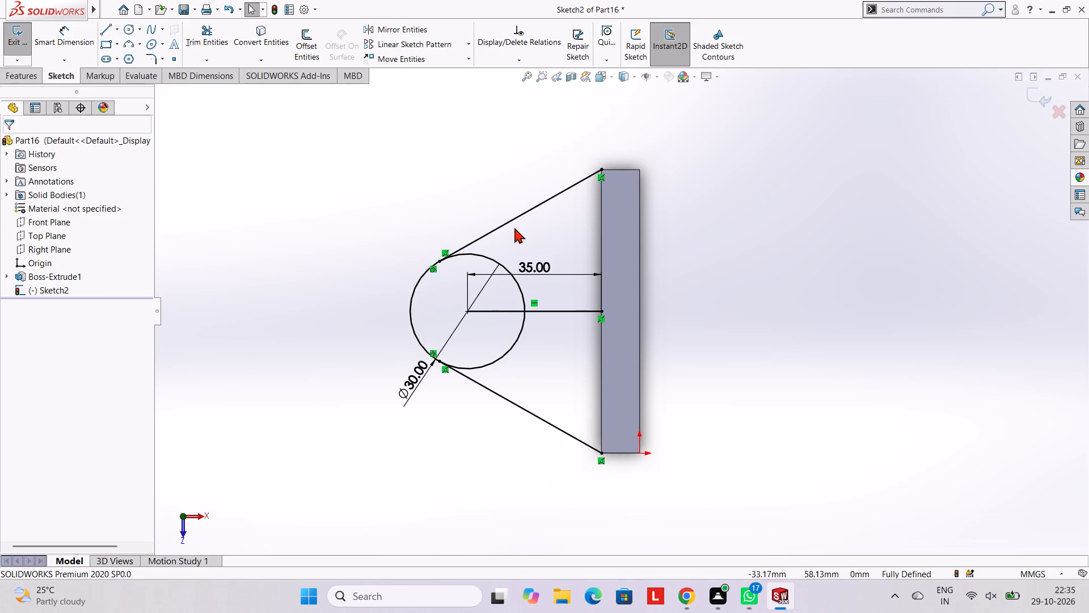
Apply a tangent relation between the circle and each of the two sloped lines.
left_click(504, 225)
left_click(415, 285, "ctrl")
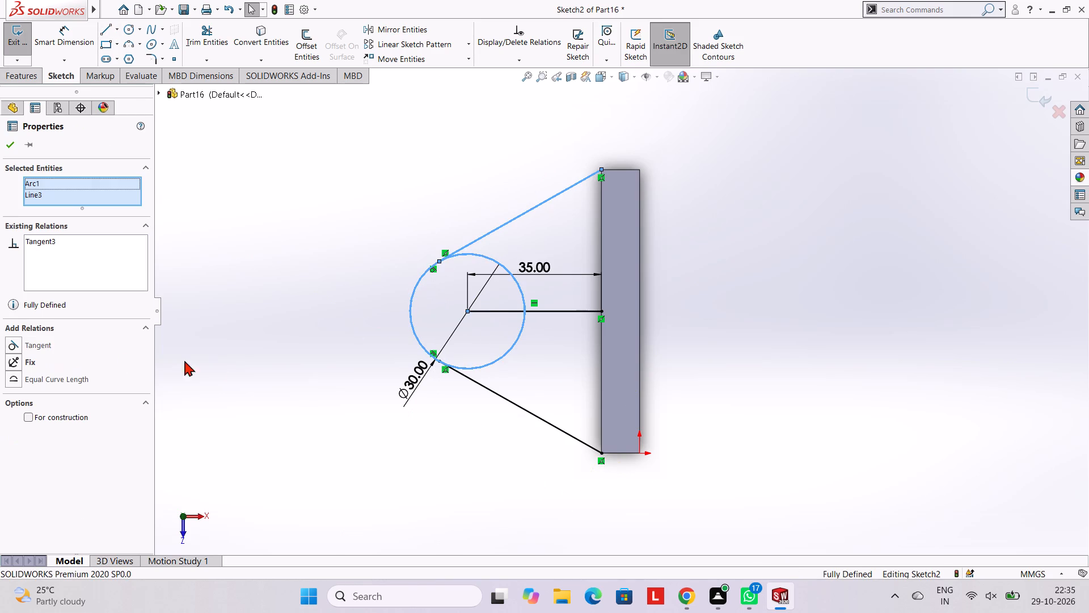
left_click(42, 344, "ctrl")
key("Escape")
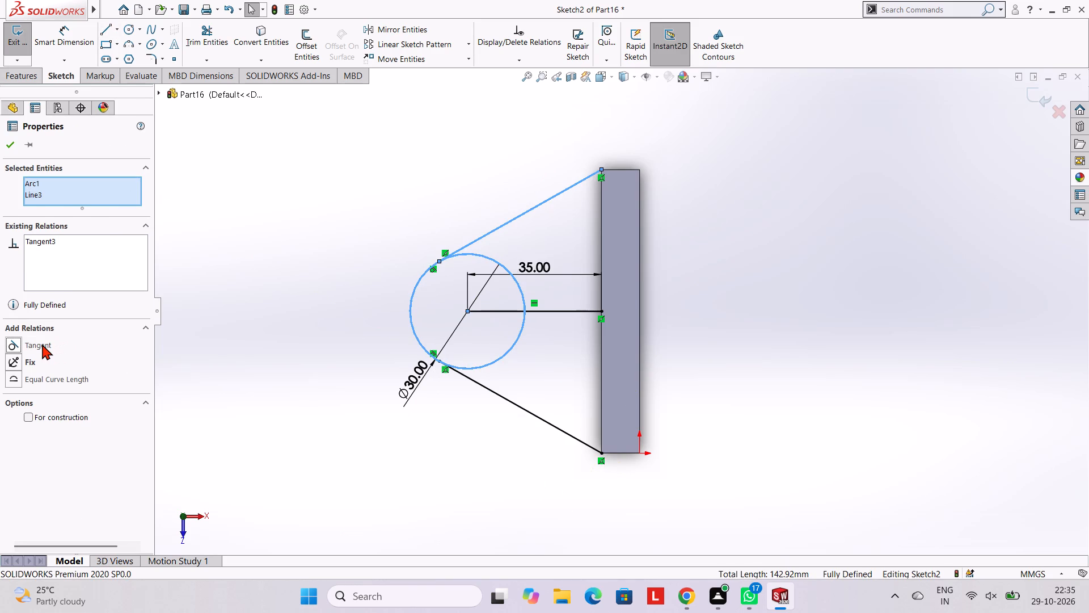
left_click(419, 343)
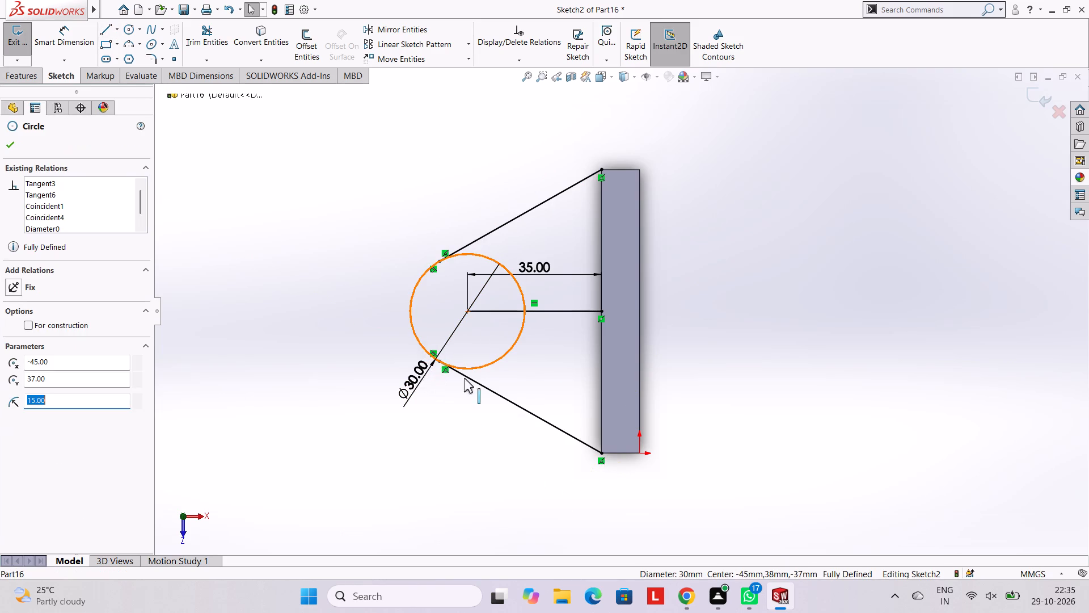
left_click(479, 381, "ctrl")
left_click(38, 341, "ctrl")
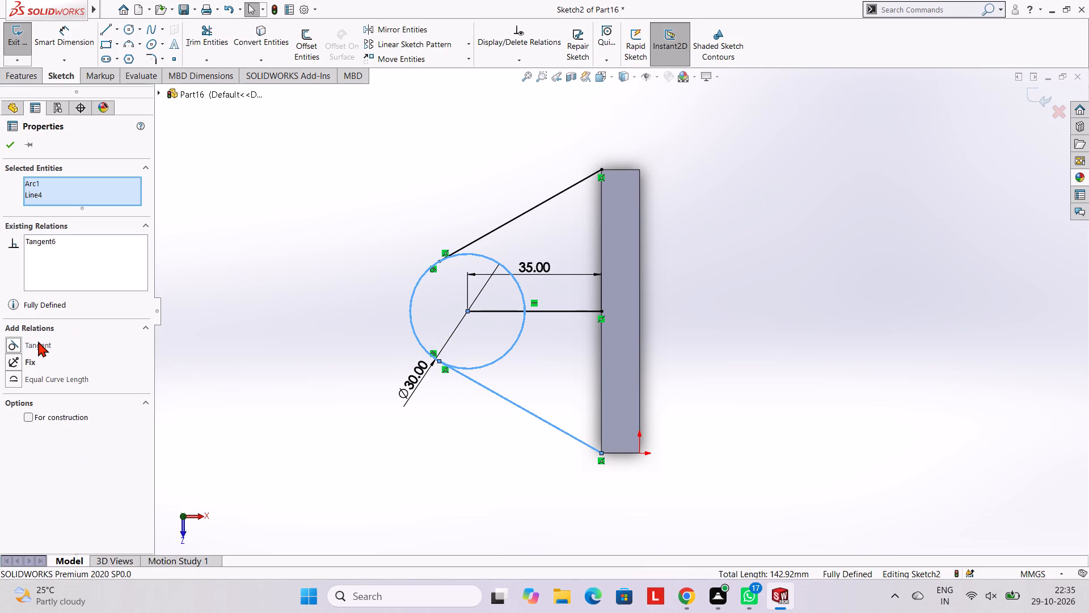
key("Escape")
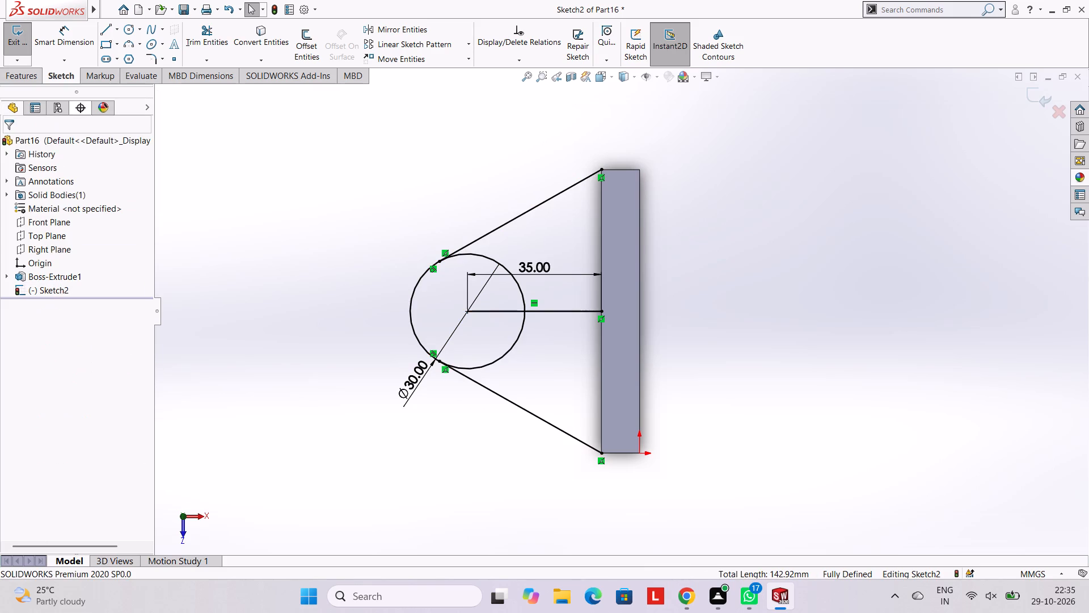
Trim away the horizontal line and the circle's plate-side arcs, keeping the outer arc between the sloped lines.
left_click(199, 43)
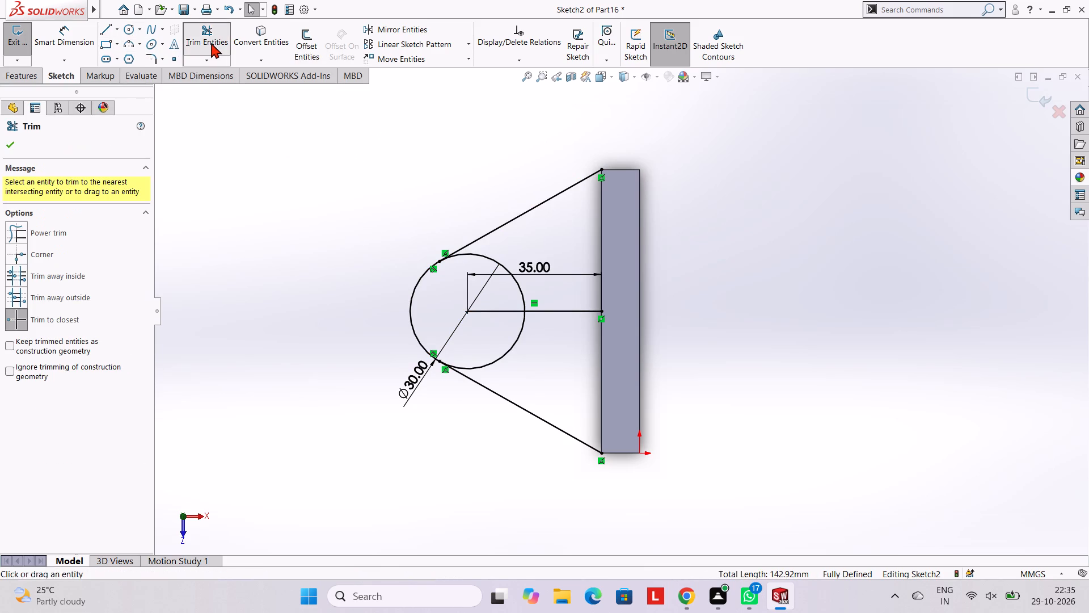
left_click(484, 313)
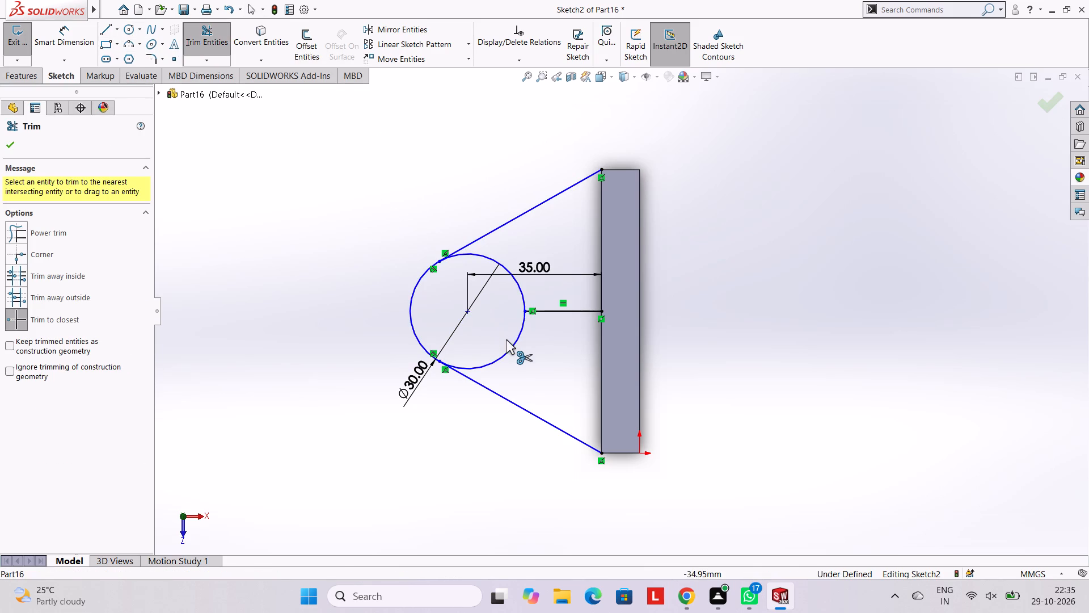
left_click(508, 351)
left_click(524, 299)
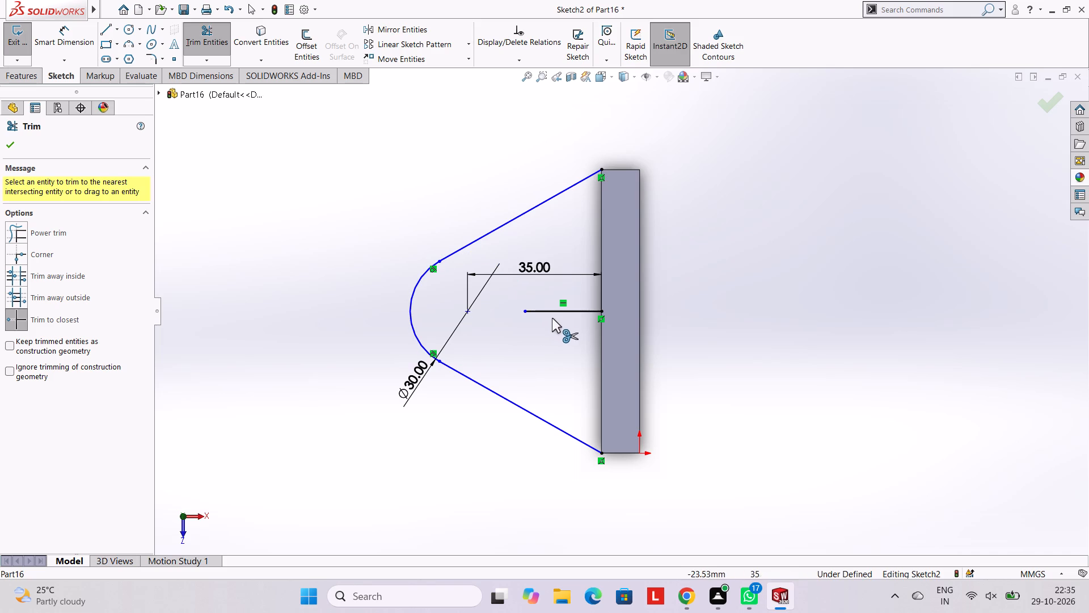
left_click(555, 314)
Close the profile with a 74 mm vertical line along the plate's edge, joining the ends of the sloped lines.
left_click(102, 26)
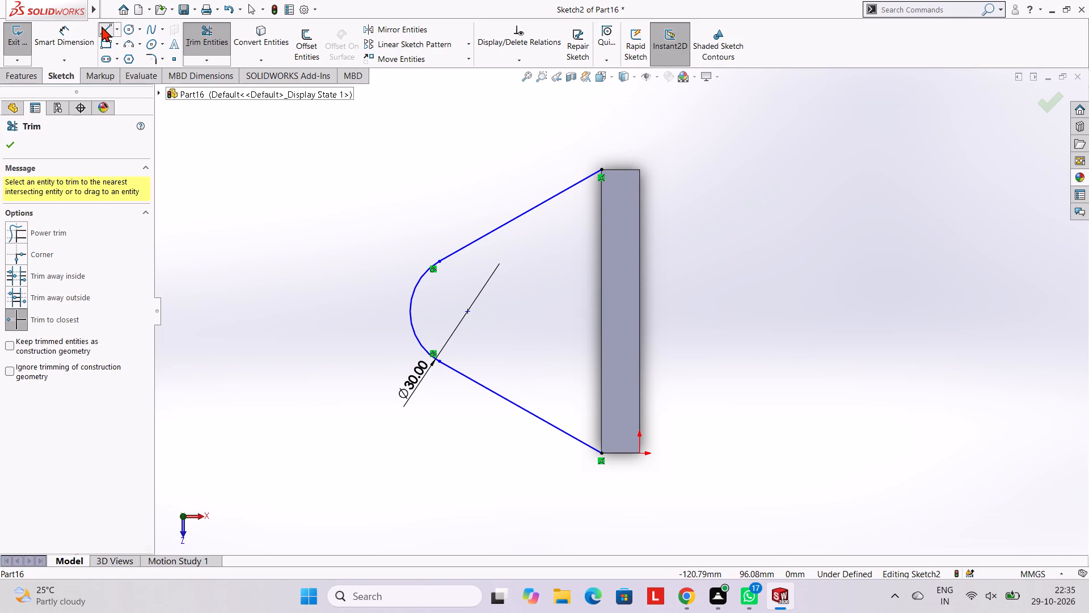
left_click(601, 169)
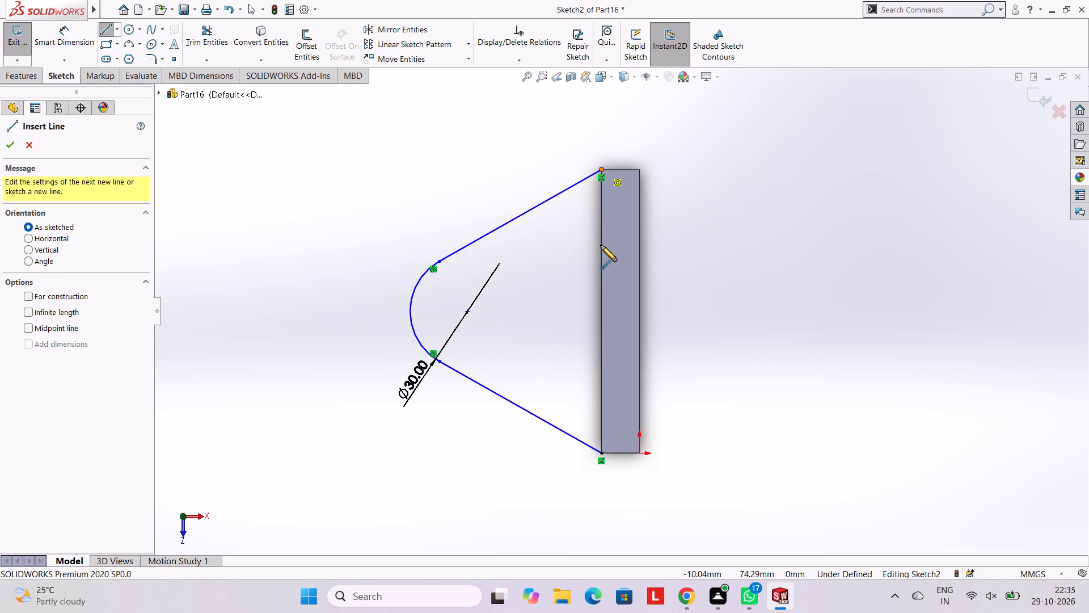
left_click(602, 455)
key("Escape")
key("Escape")
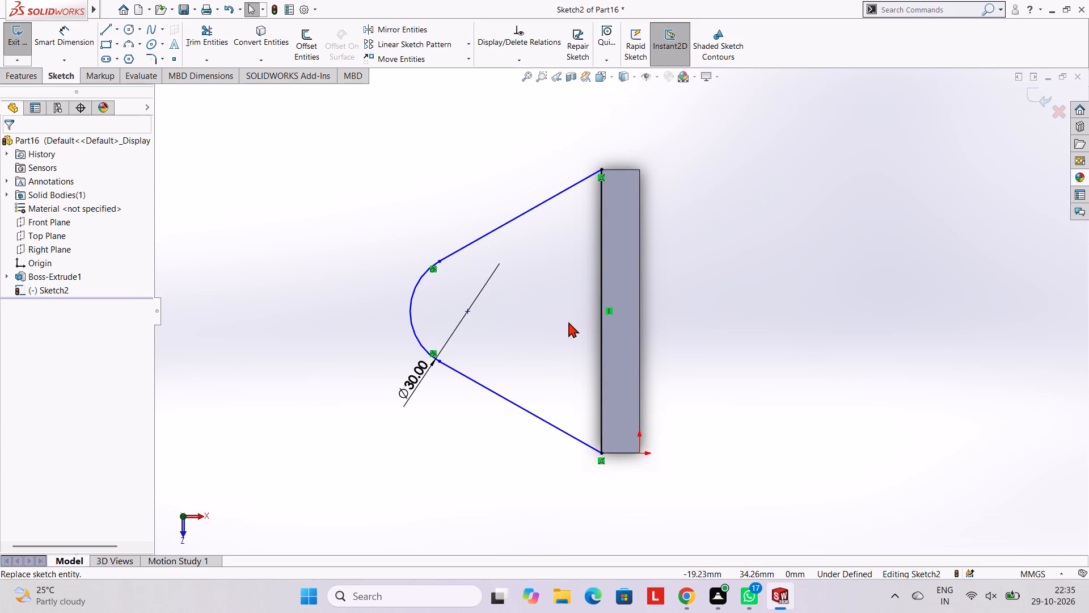
Dimension the vertical distance between the upper sloped line's two endpoints, keeping the value as drawn.
left_click(60, 35)
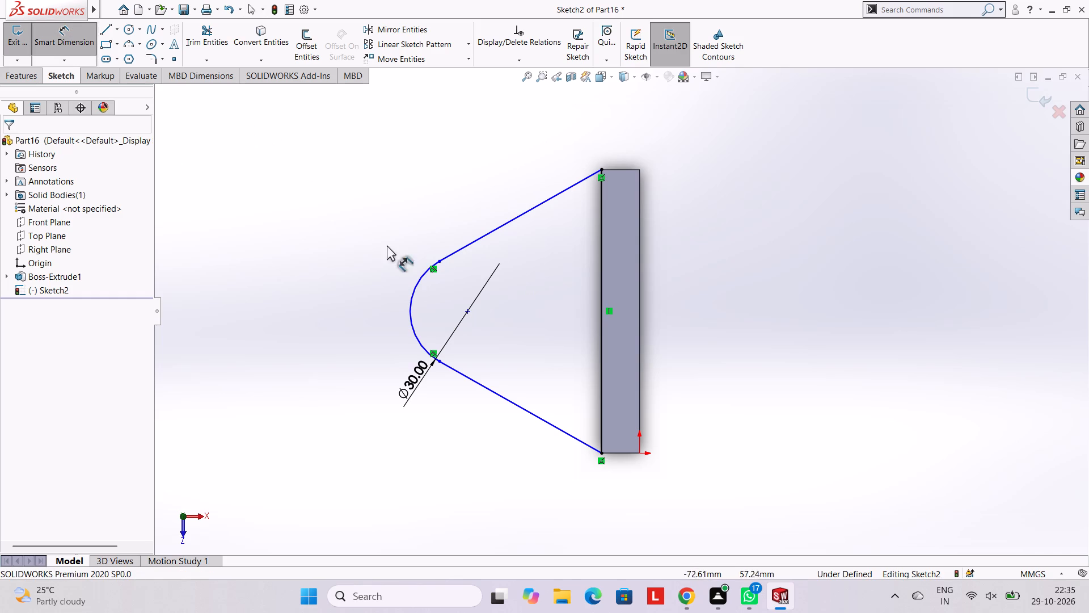
left_click(438, 259)
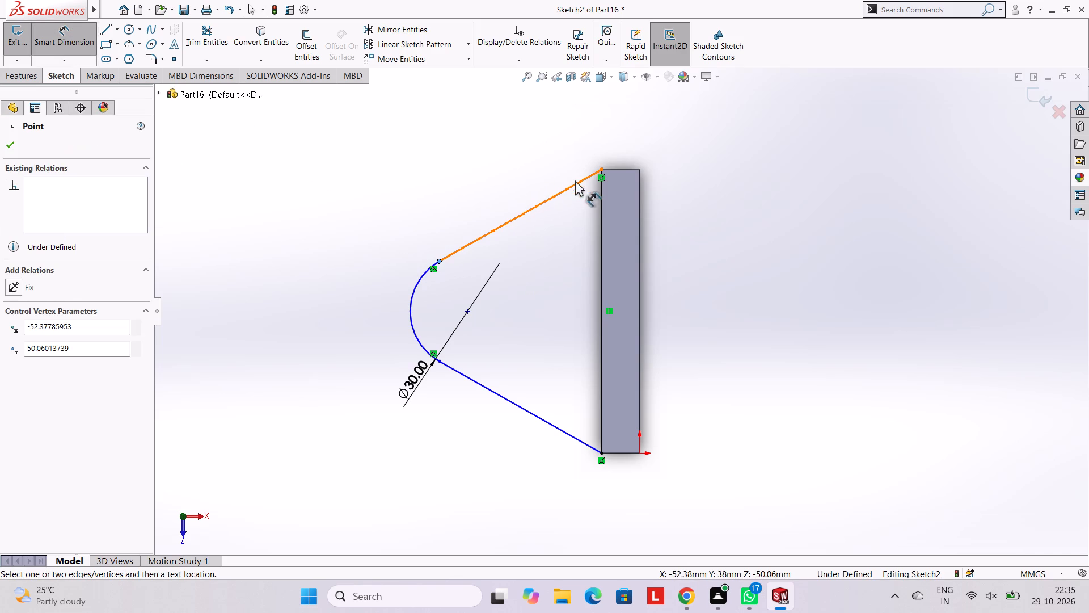
left_click(601, 169)
left_click(369, 217)
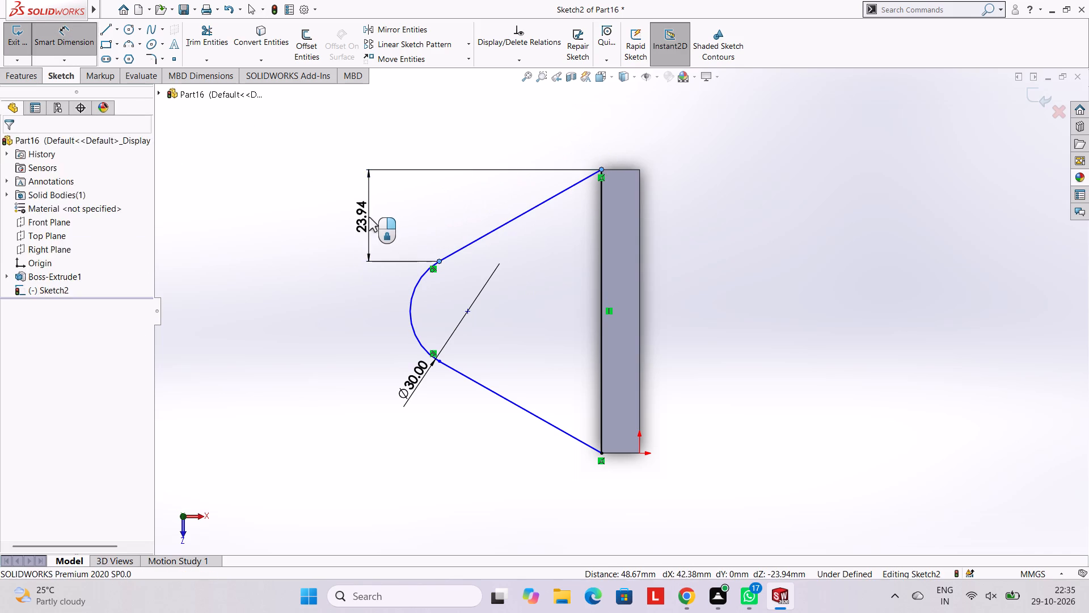
left_click(320, 202)
left_click(299, 202)
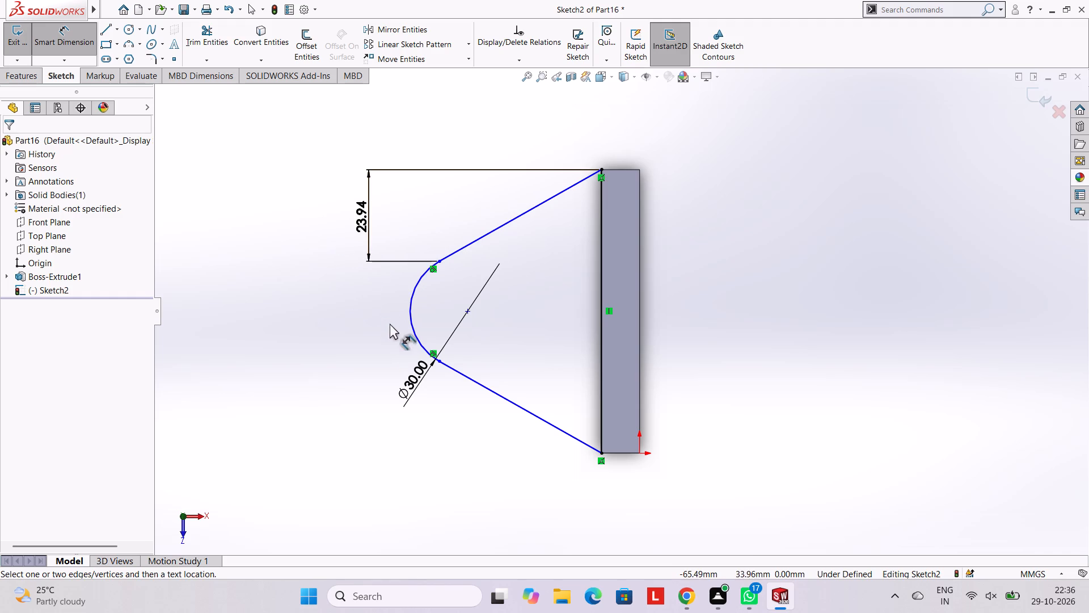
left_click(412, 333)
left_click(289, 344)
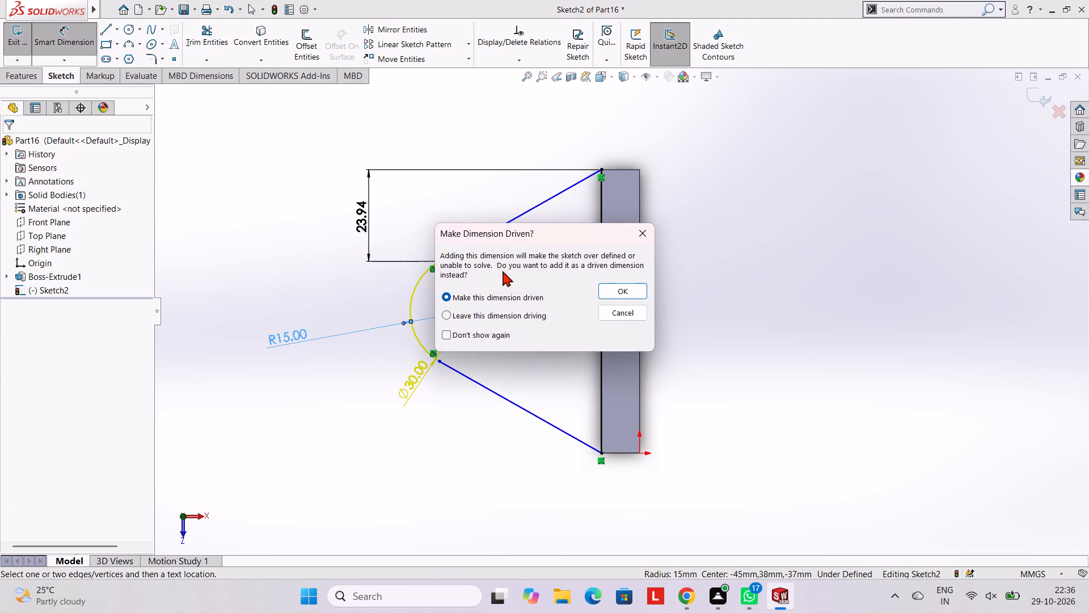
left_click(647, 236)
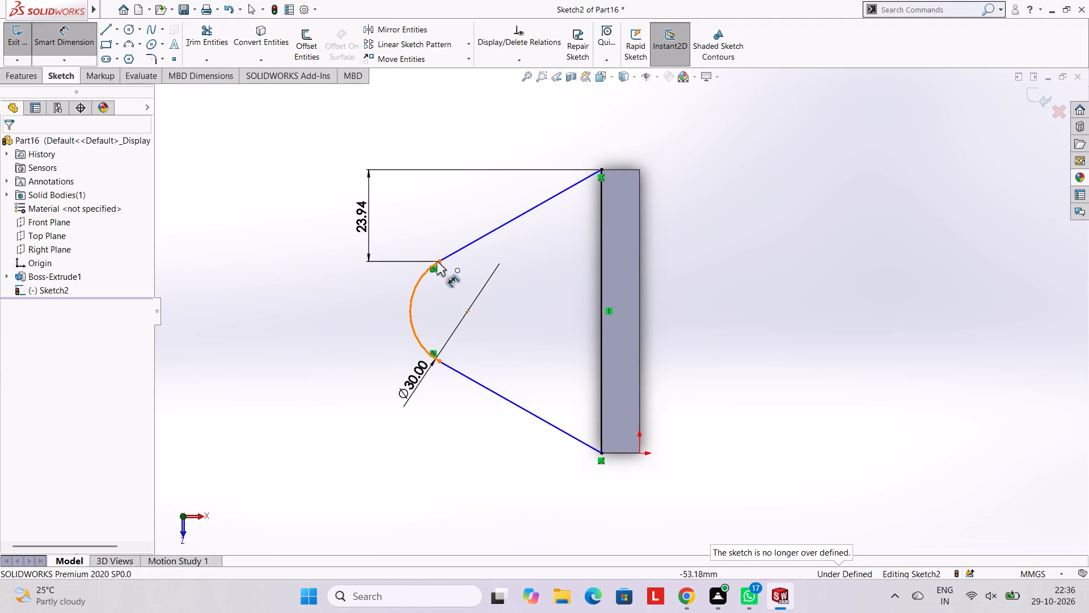
Dimension the horizontal distance from the arc's upper endpoint to the vertical line on the plate's edge, keeping the value as drawn.
left_click(437, 261)
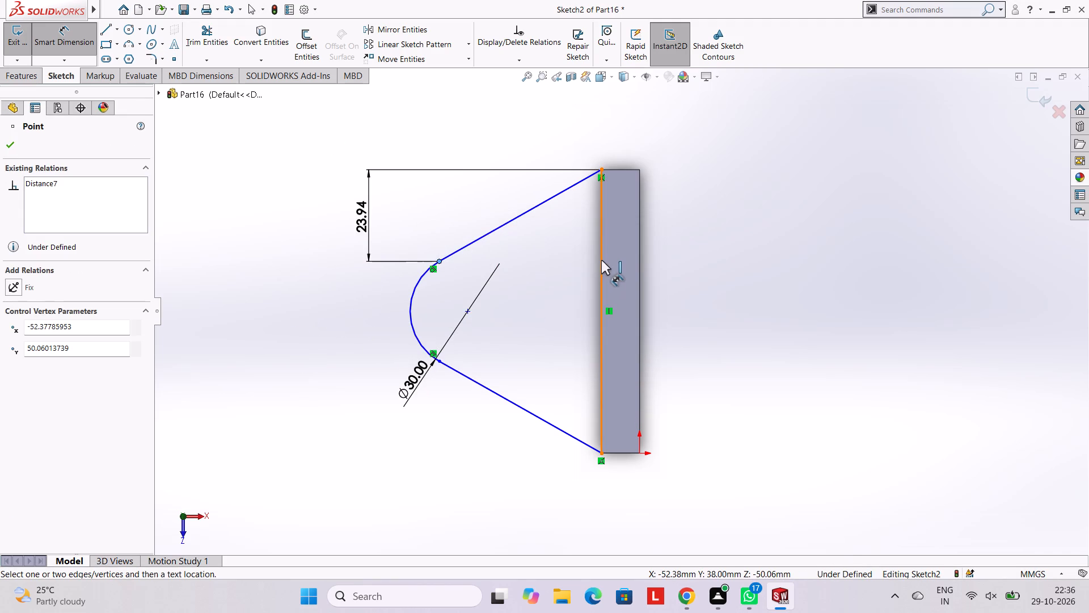
left_click(602, 261)
left_click(560, 116)
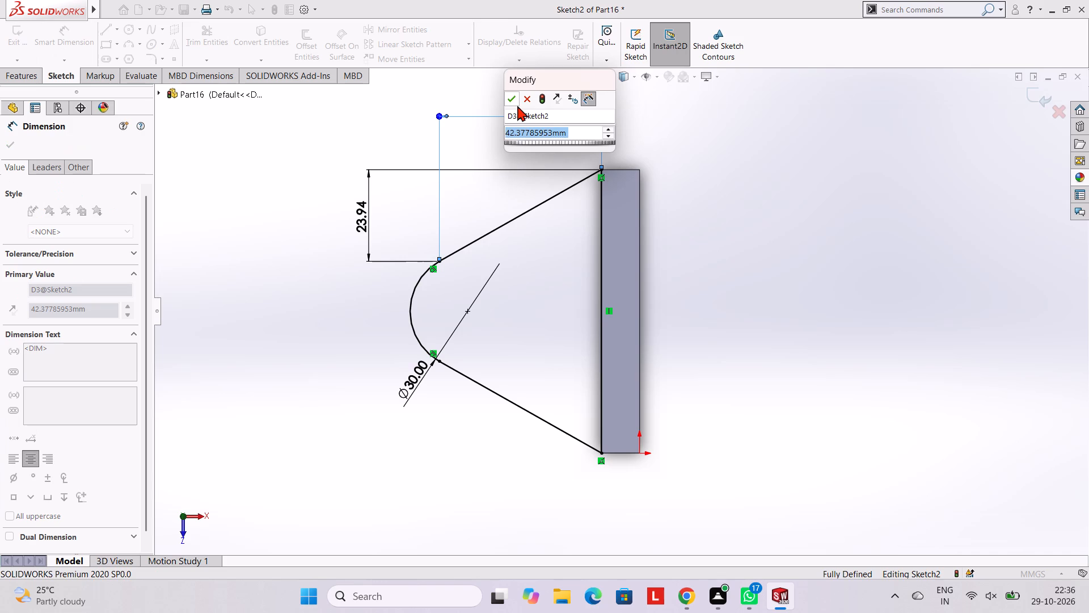
left_click(513, 97)
left_click(549, 311)
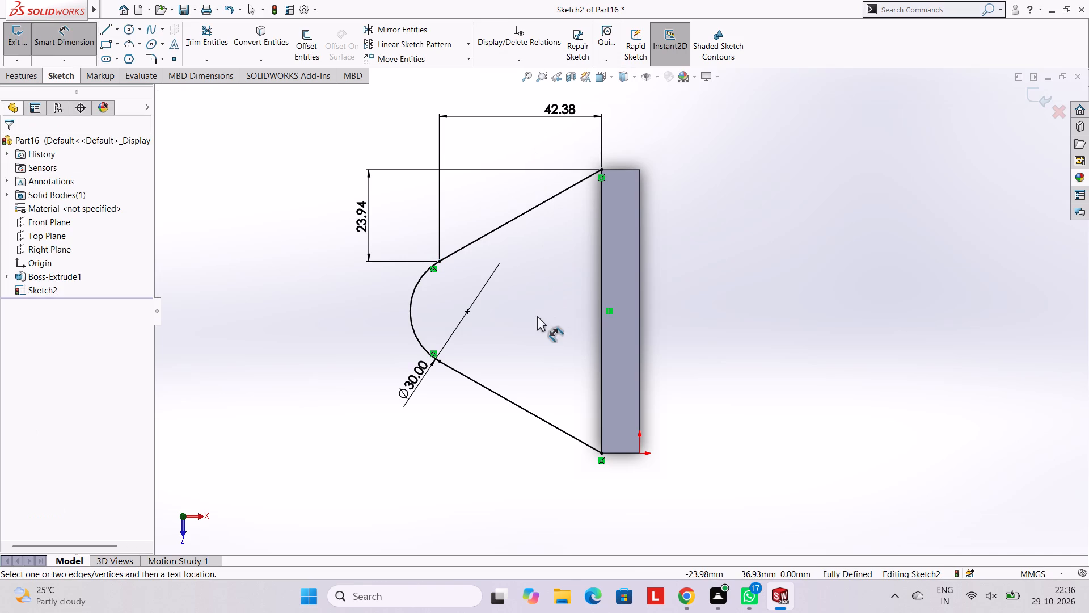
Extrude the tapered arm profile 10 mm in the reversed direction, so it runs inward along the plate and merges with it.
left_click(33, 73)
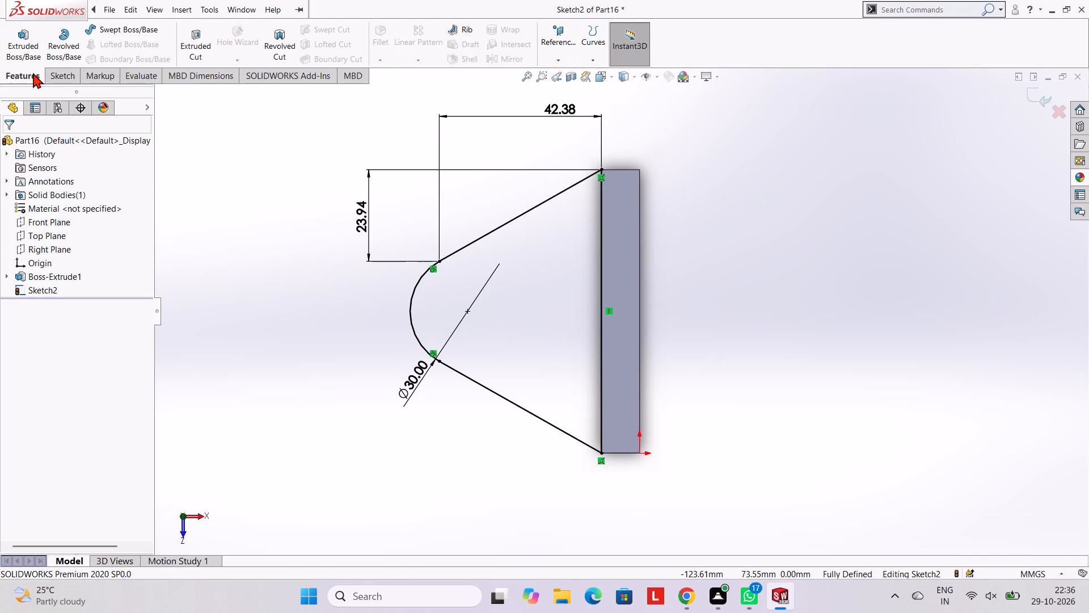
left_click(36, 51)
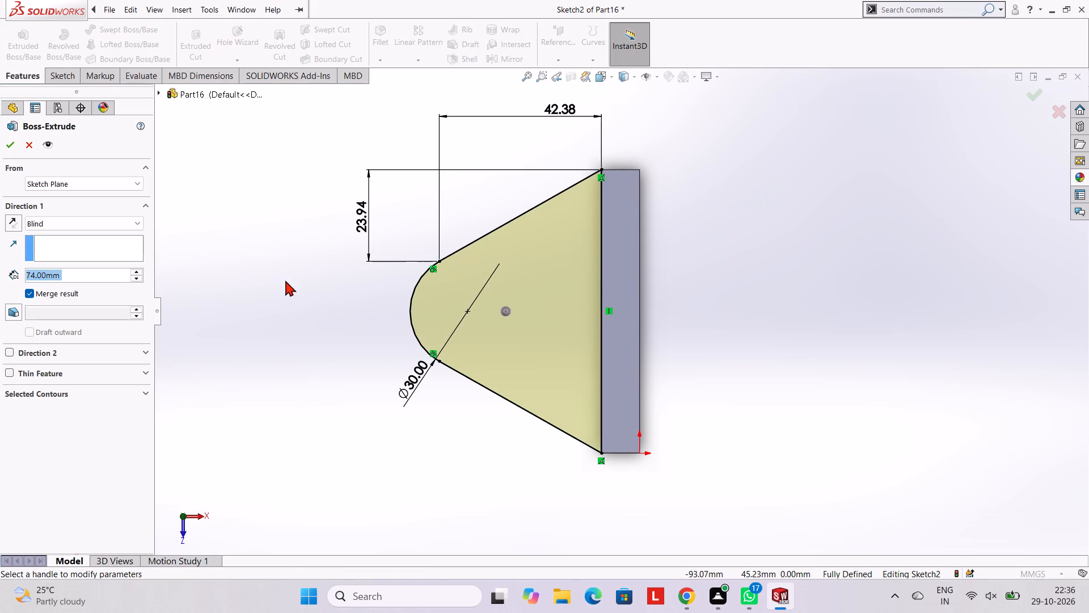
middle_click_drag(319, 274, 362, 260)
left_click(11, 221)
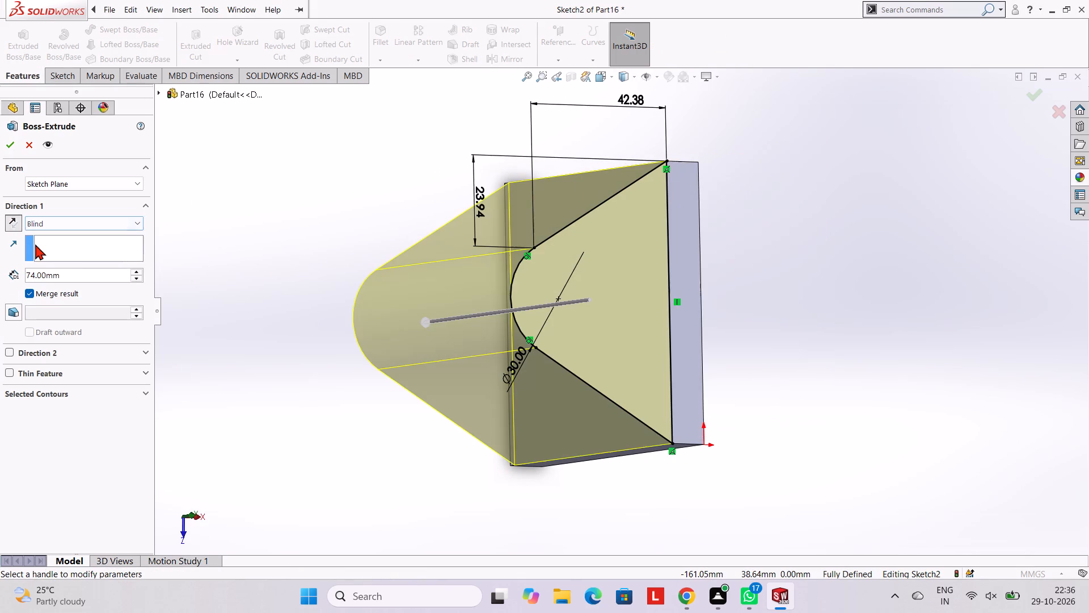
left_click_drag(61, 275, 68, 275)
key("BackSpace")
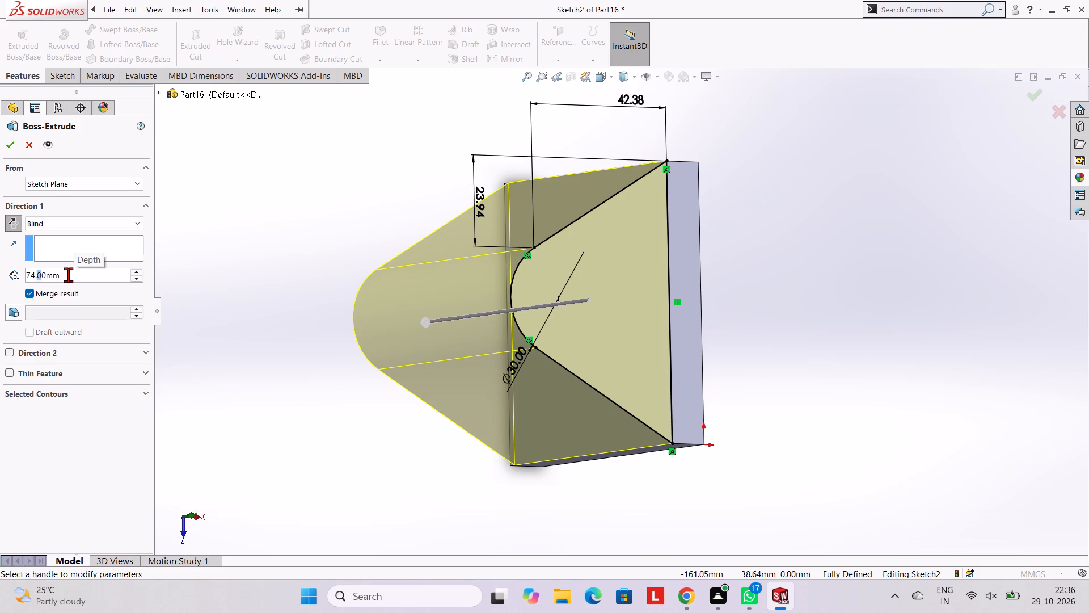
key("BackSpace")
key("BackSpace")
key("BackSpace")
key("BackSpace")
key("BackSpace")
key("BackSpace")
key("BackSpace")
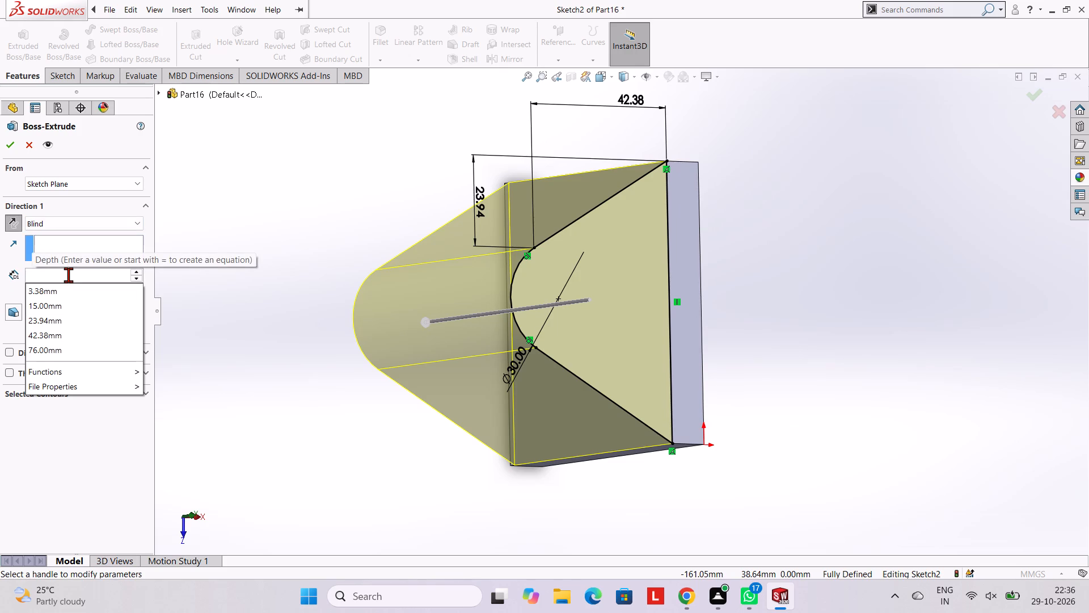
type("10")
key("Return")
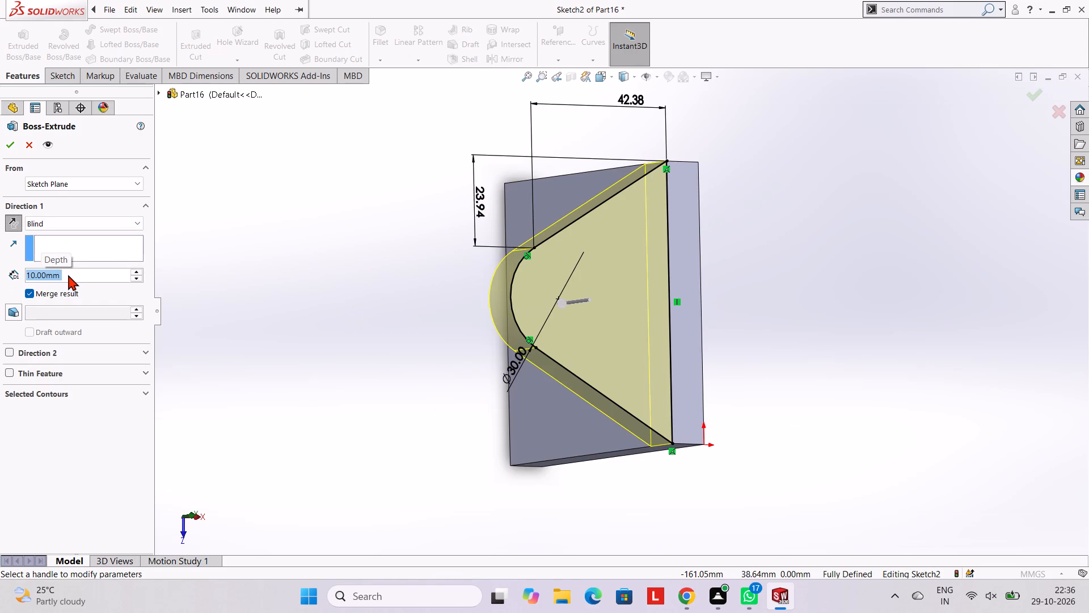
left_click(12, 152)
left_click(248, 173)
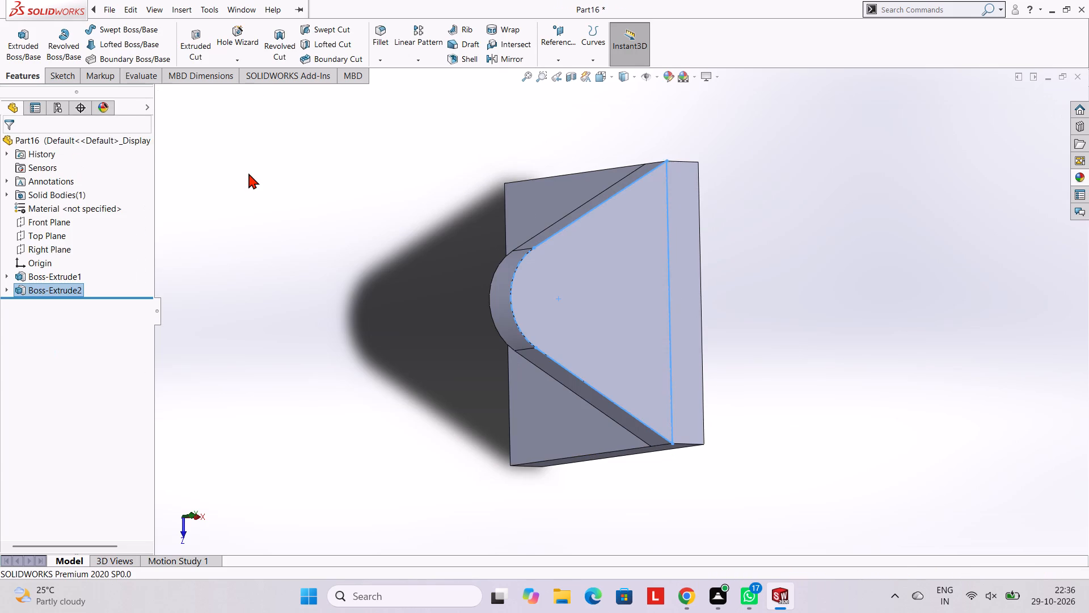
Start a new sketch on the plate's narrow face at the end opposite the extruded arm, viewed face-on.
middle_click_drag(643, 212, 737, 230)
middle_click_drag(617, 208, 649, 213)
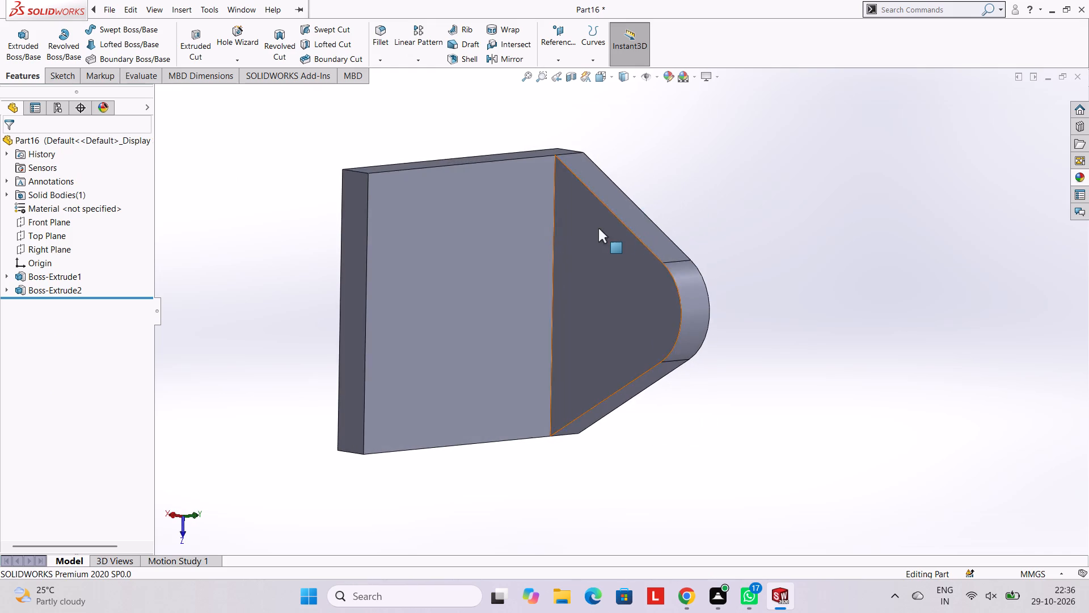
middle_click_drag(595, 230, 613, 240)
left_click(371, 241)
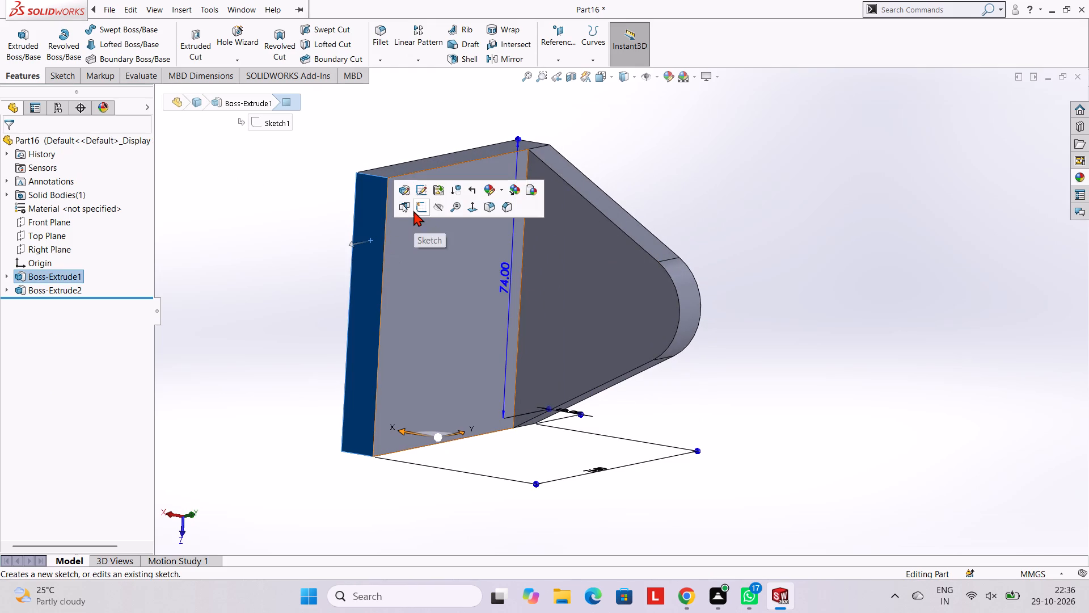
left_click_drag(423, 211, 417, 212)
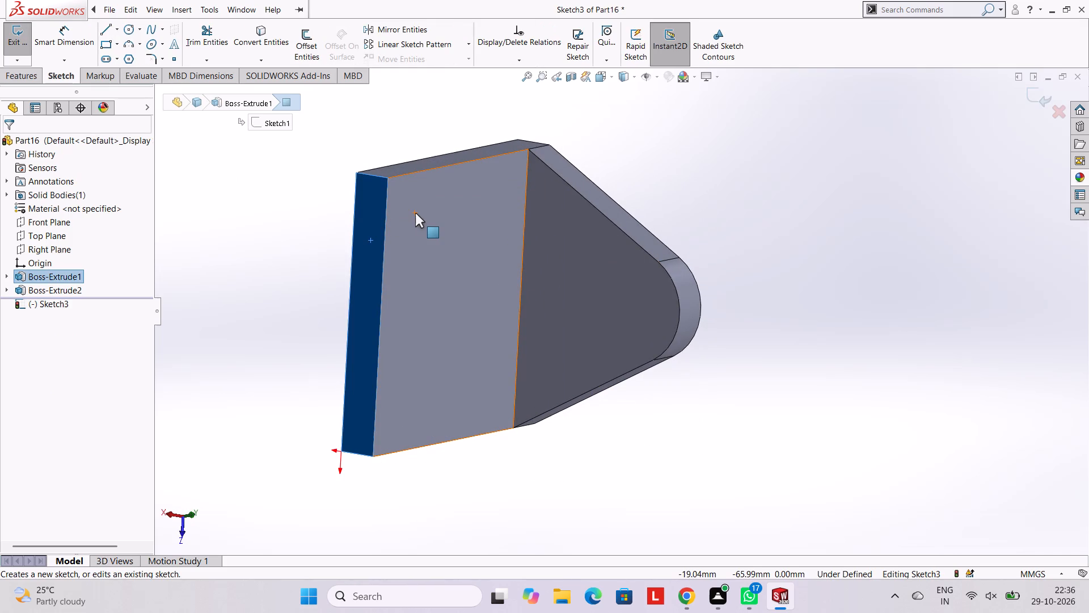
key("ctrl+8")
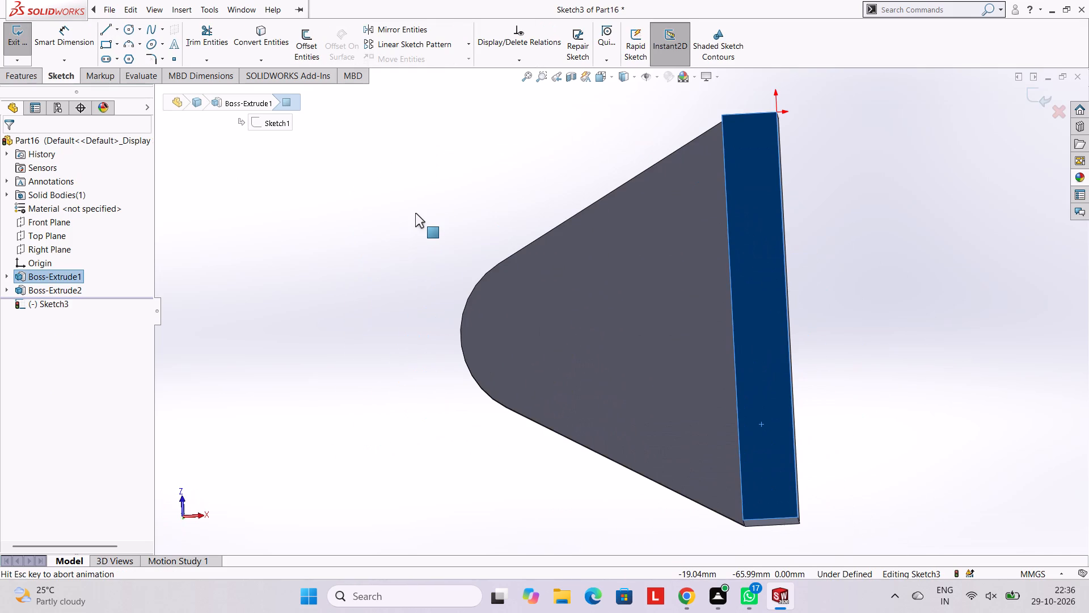
Draw a 35 mm horizontal line from the midpoint of the face's inner vertical edge toward the arm's rounded end.
left_click(128, 28)
left_click(105, 30)
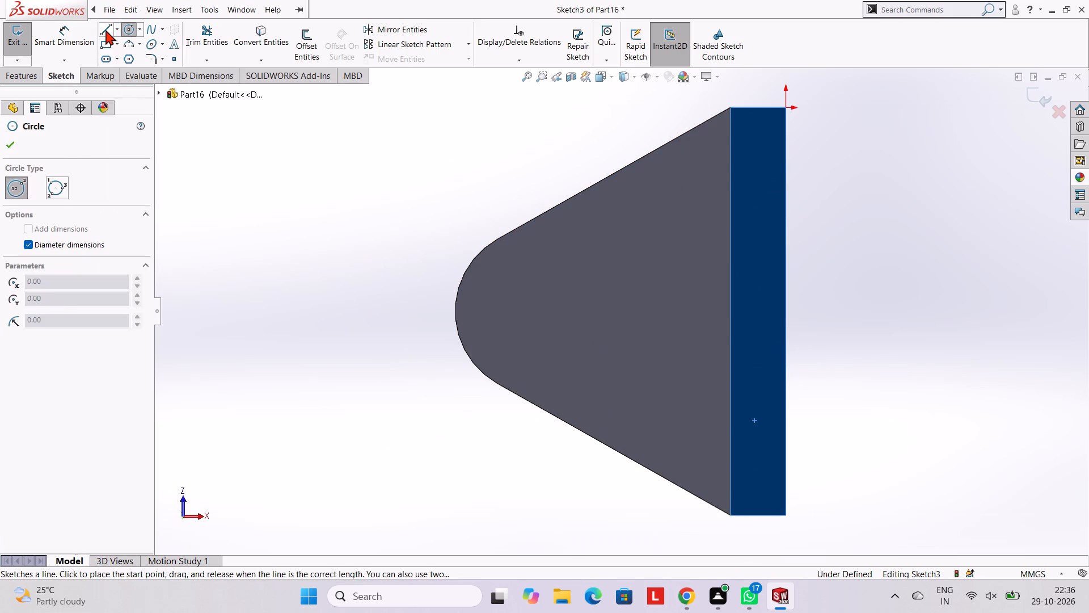
left_click(730, 312)
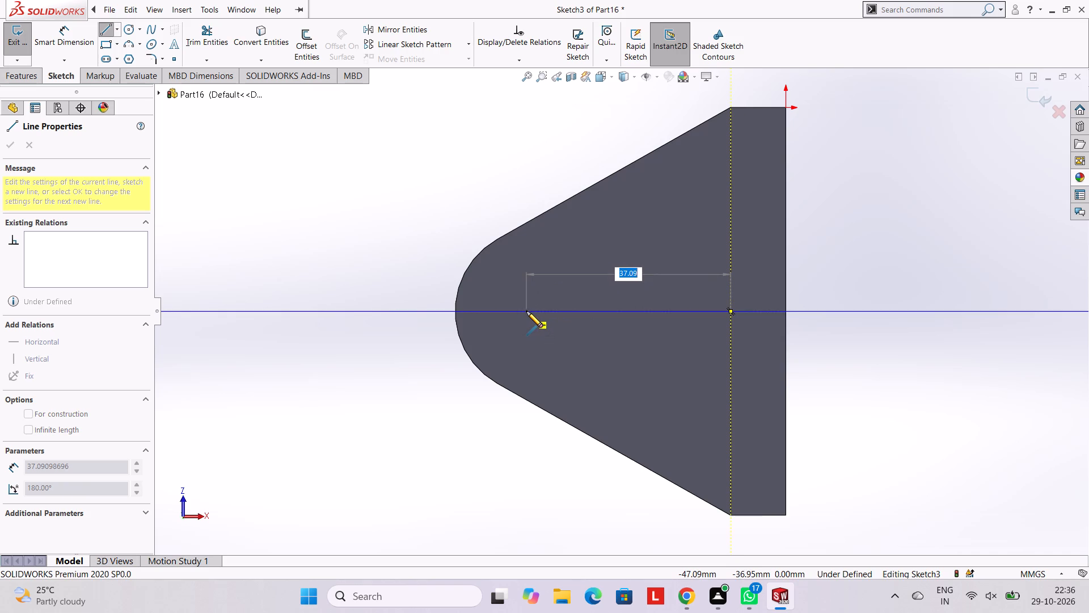
type("35")
key("Return")
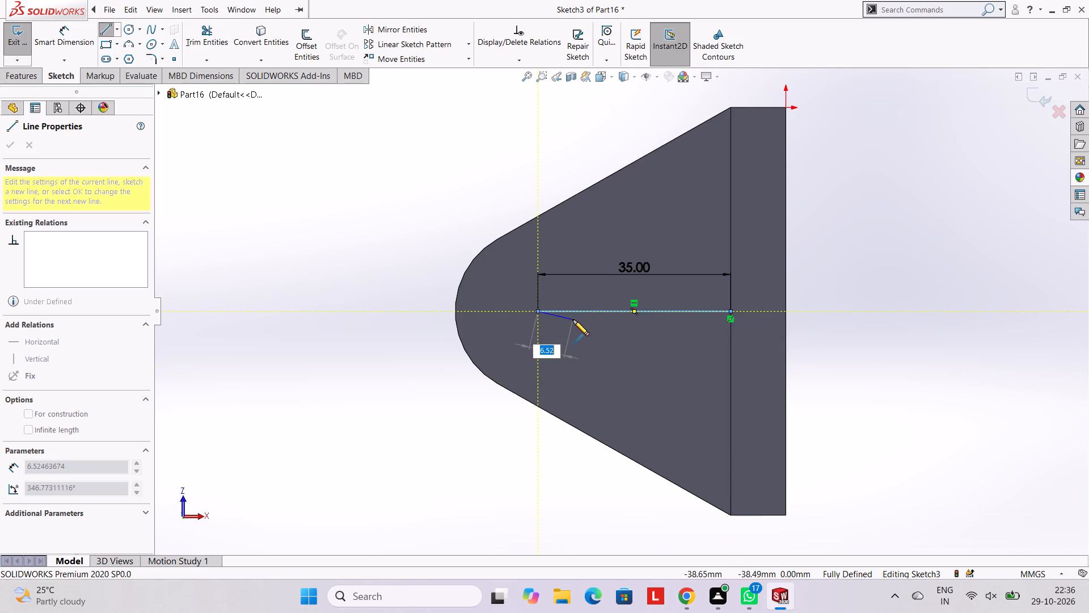
key("Escape")
key("Escape")
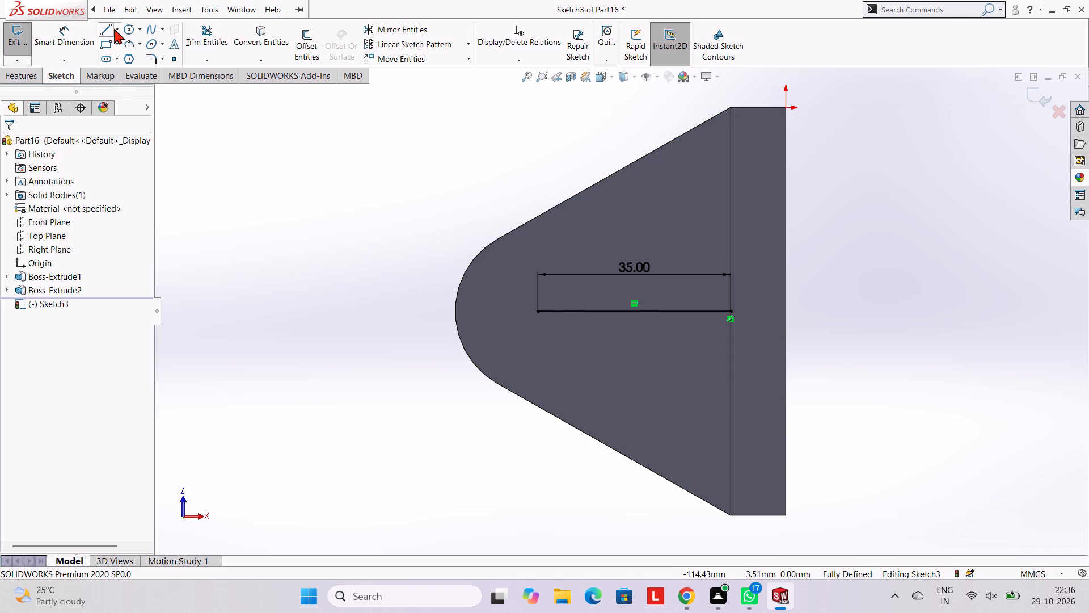
Sketch a 30 mm diameter circle centred on the free end of the 35 mm line.
left_click(125, 30)
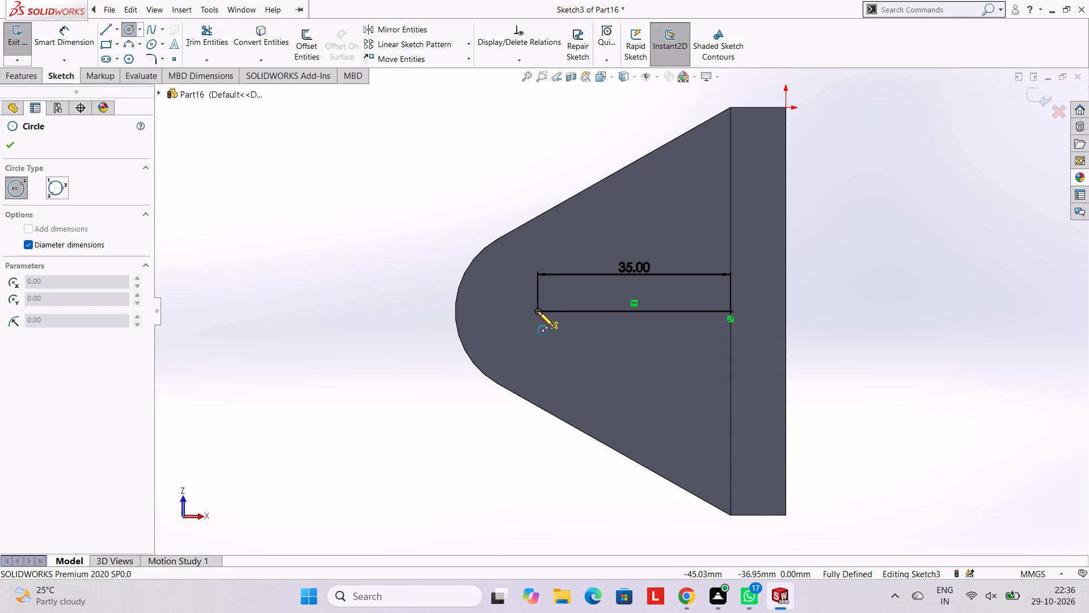
left_click(537, 311)
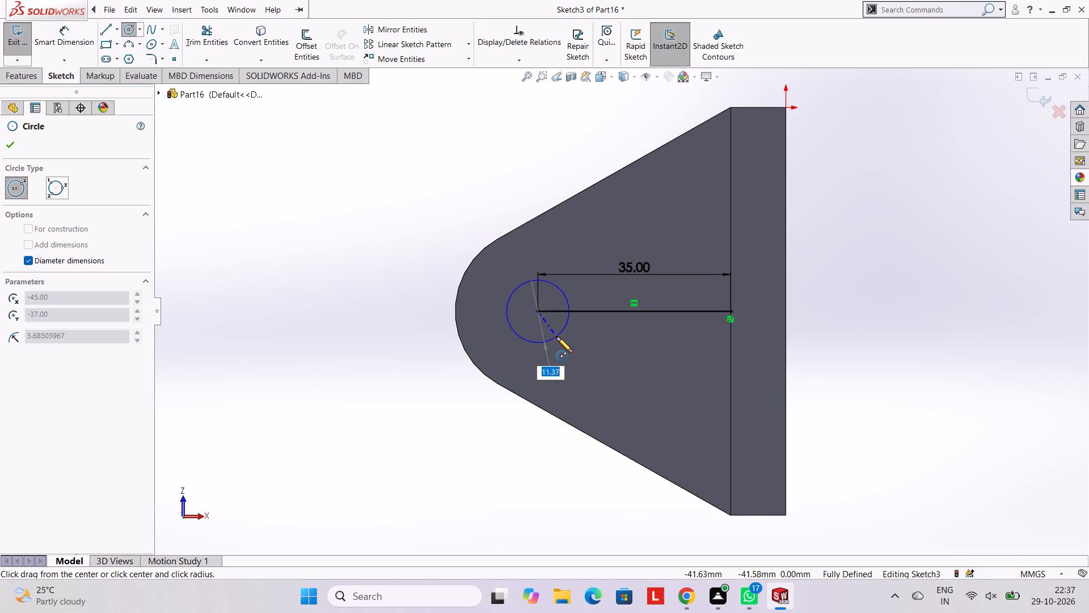
type("30")
key("Return")
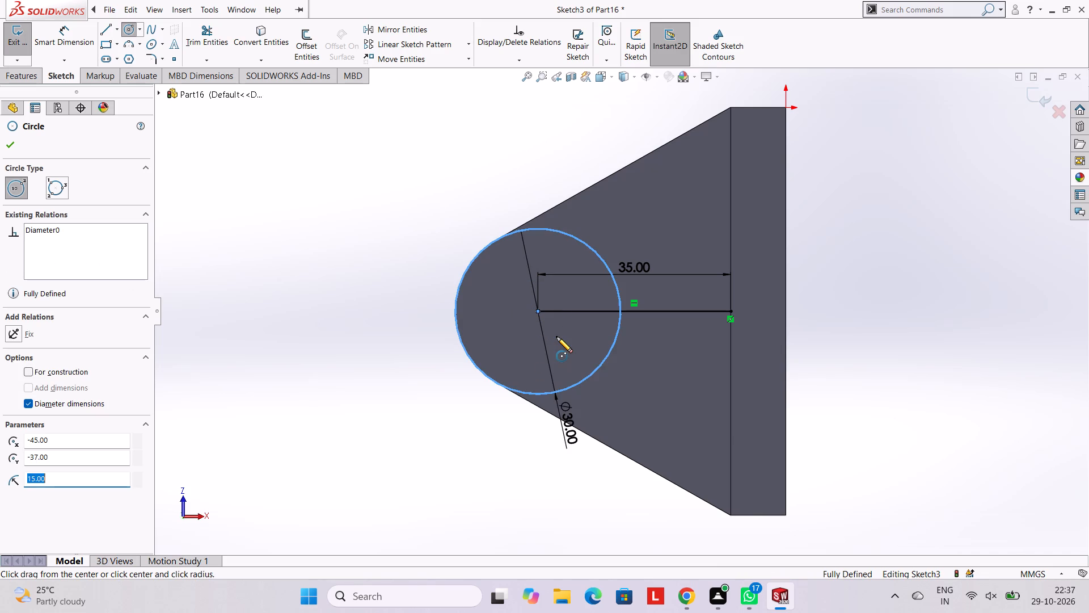
Draw the upper sloped line, the vertical line along the plate's inner edge and the lower sloped line, following the existing arm's outline.
left_click(106, 27)
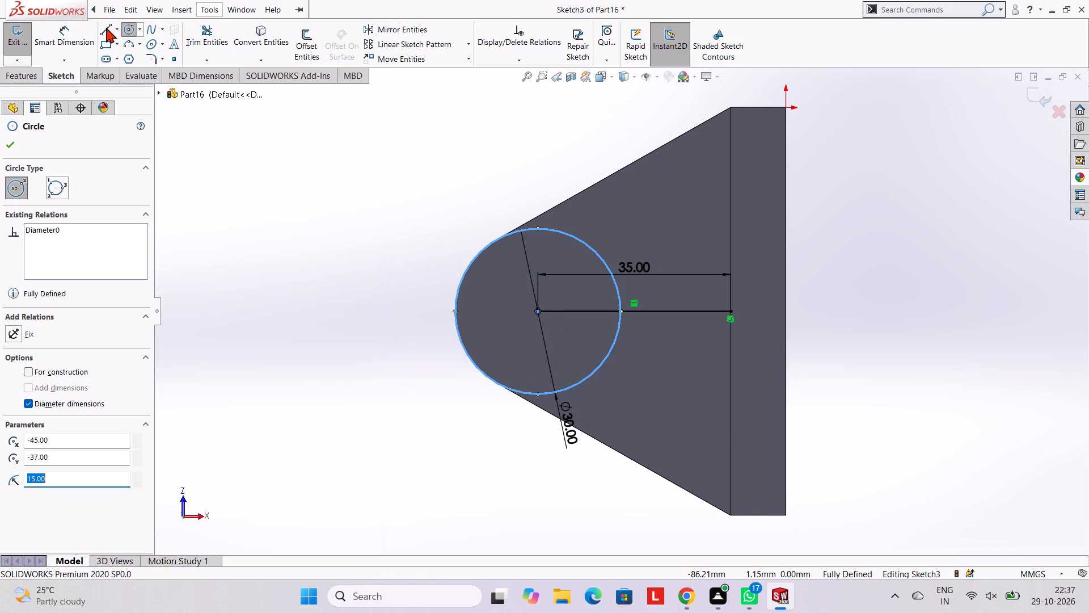
left_click(496, 237)
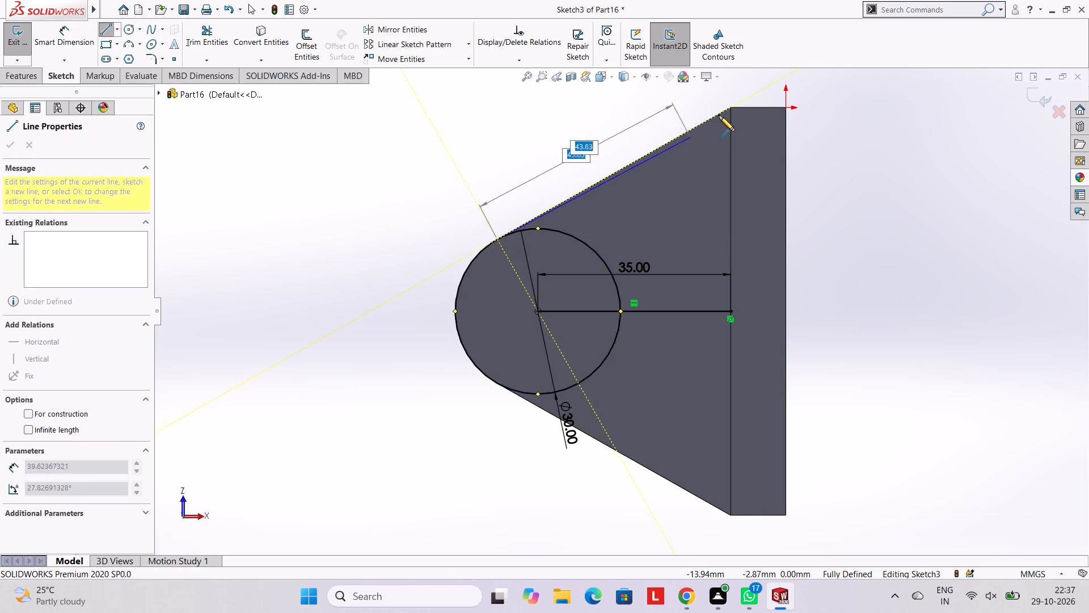
left_click(731, 106)
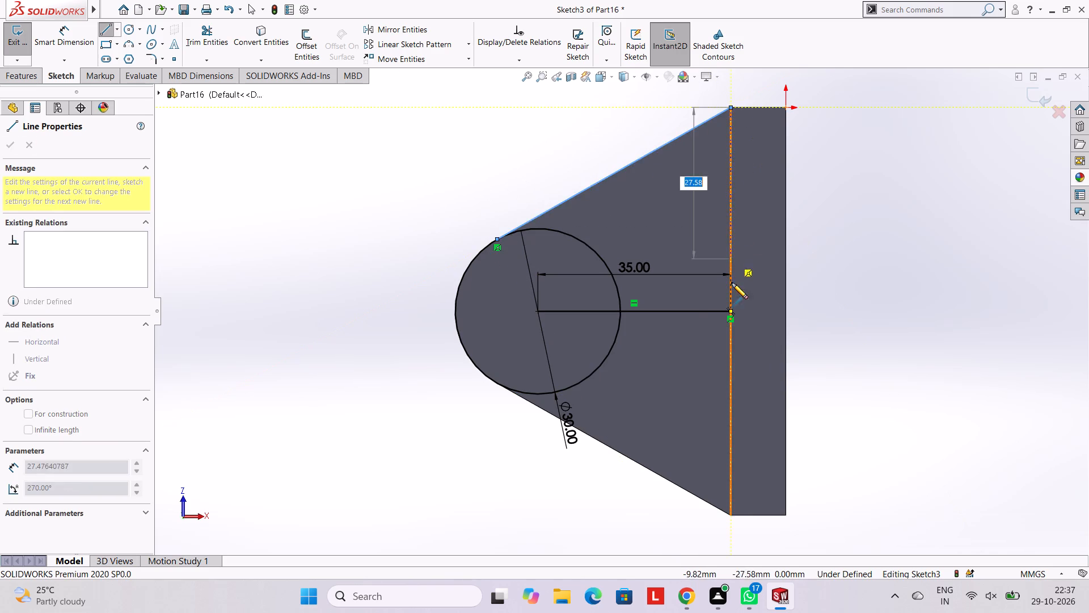
left_click(731, 516)
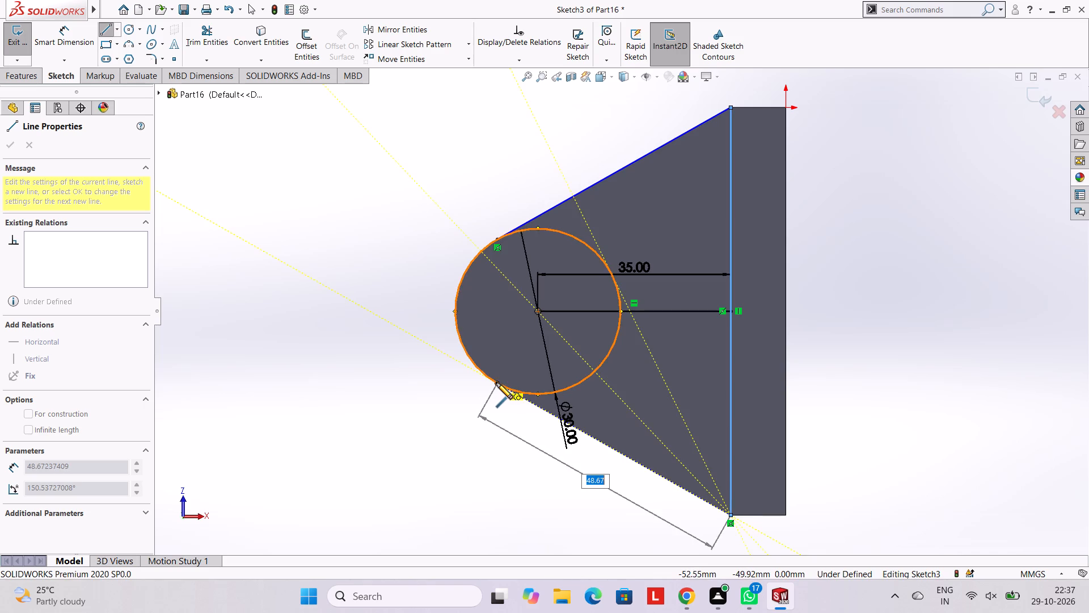
left_click(496, 383)
key("Escape")
key("Escape")
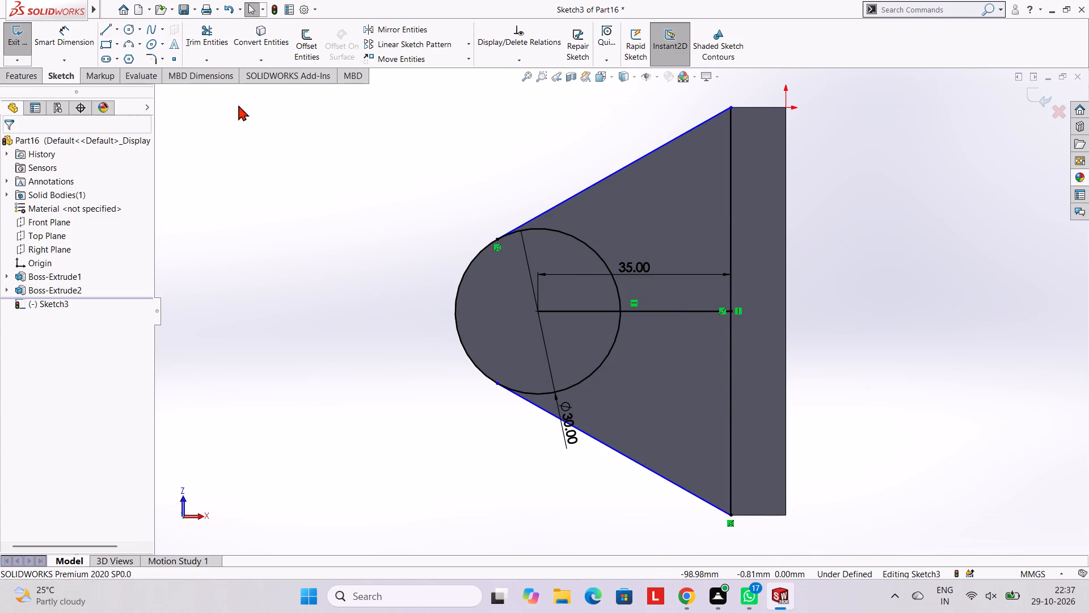
Trim away the circle's plate-side arcs and the horizontal line, keeping the outer arc between the sloped lines.
left_click(201, 31)
left_click(569, 238)
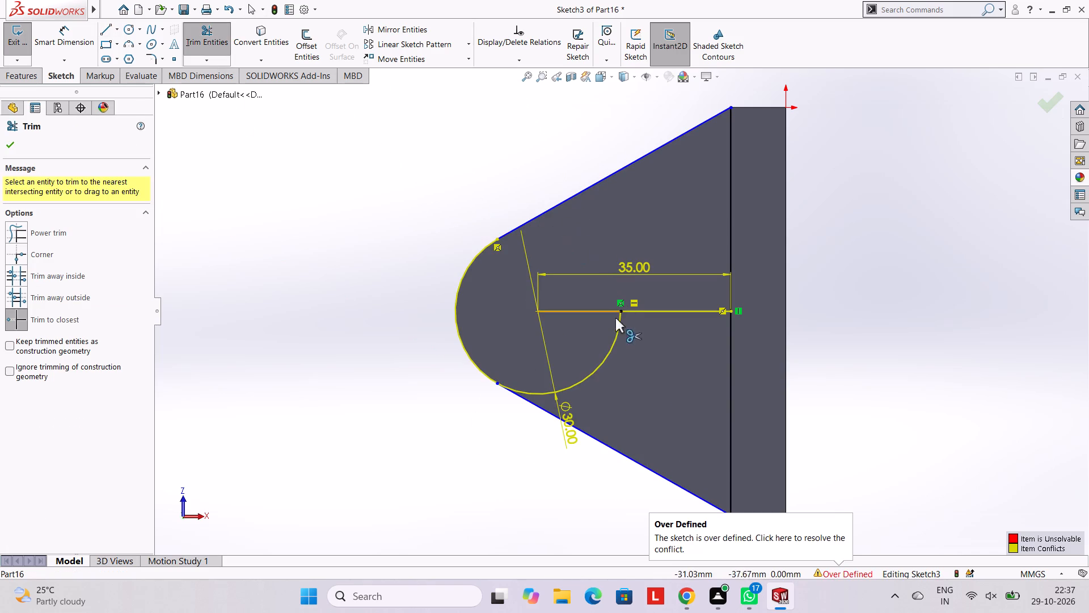
left_click(615, 342)
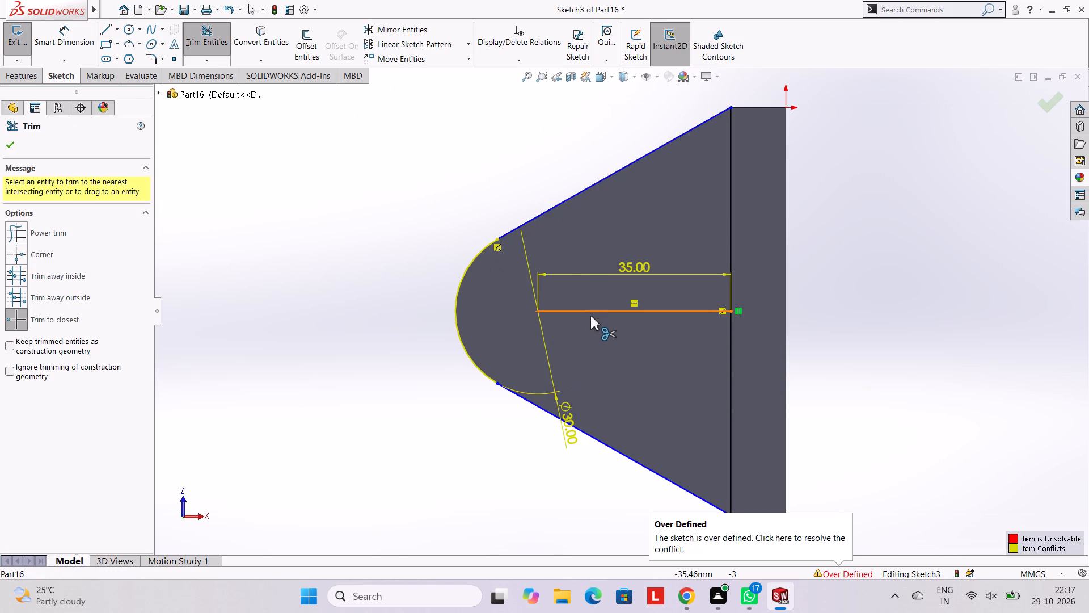
left_click(587, 310)
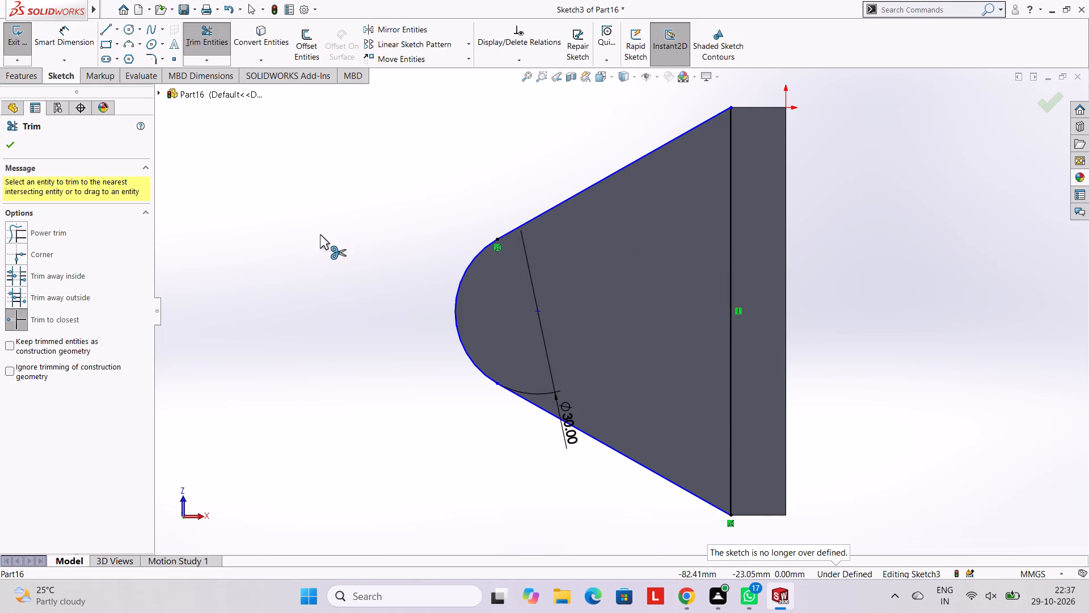
Dimension the vertical distance between the upper sloped line's two endpoints, keeping the value as drawn.
left_click(64, 49)
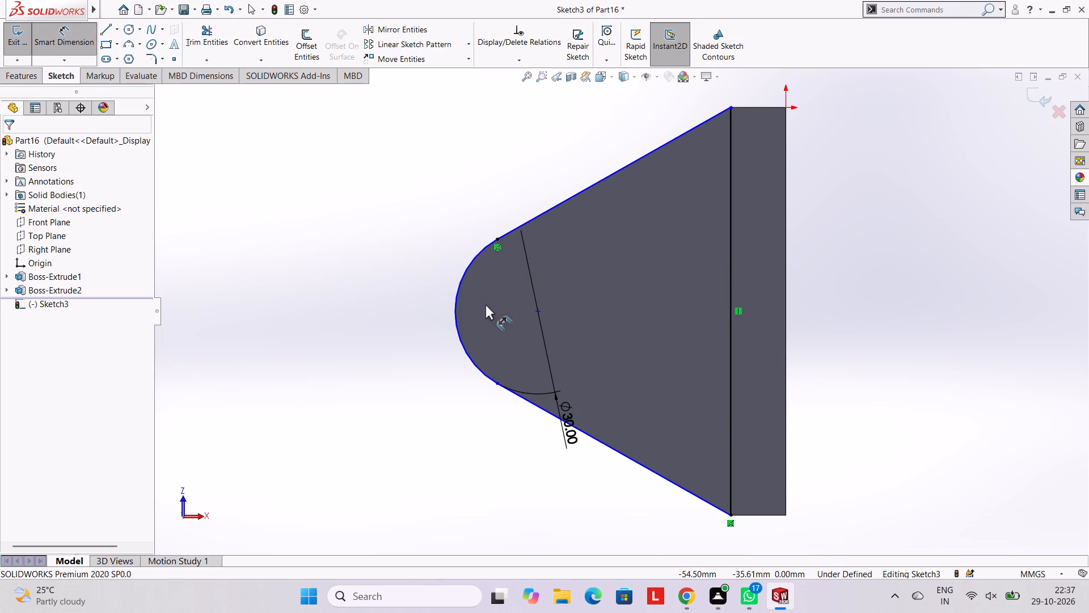
left_click(497, 238)
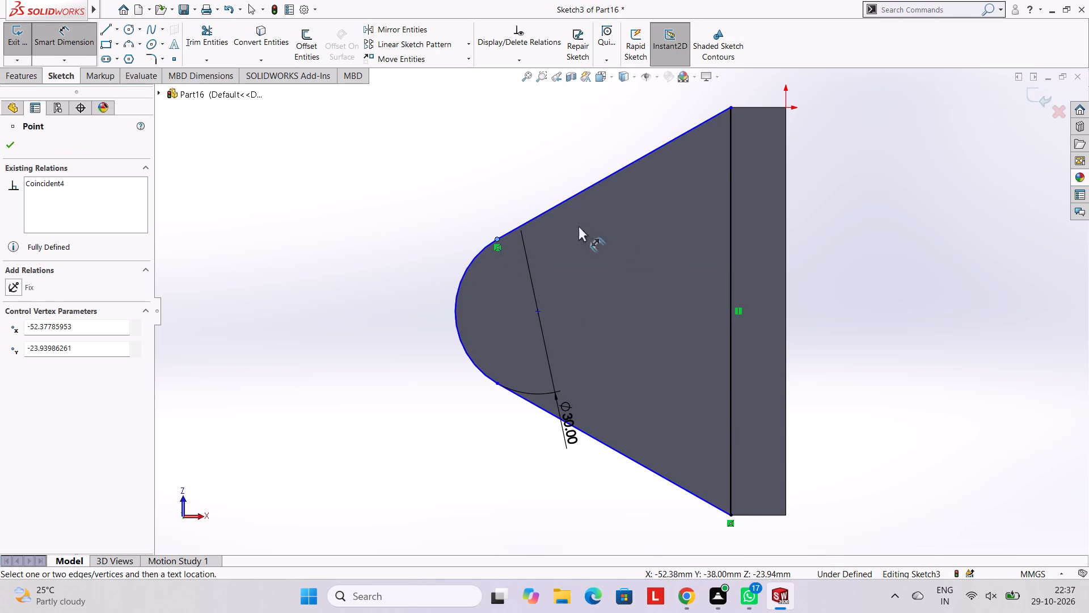
left_click(729, 108)
left_click(405, 183)
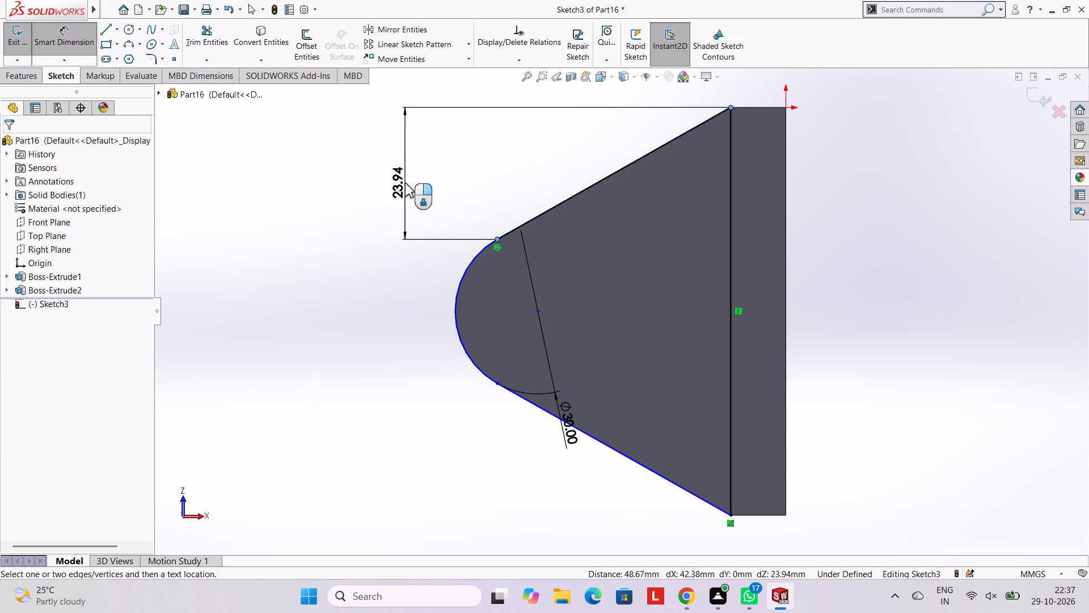
left_click(357, 163)
left_click(306, 153)
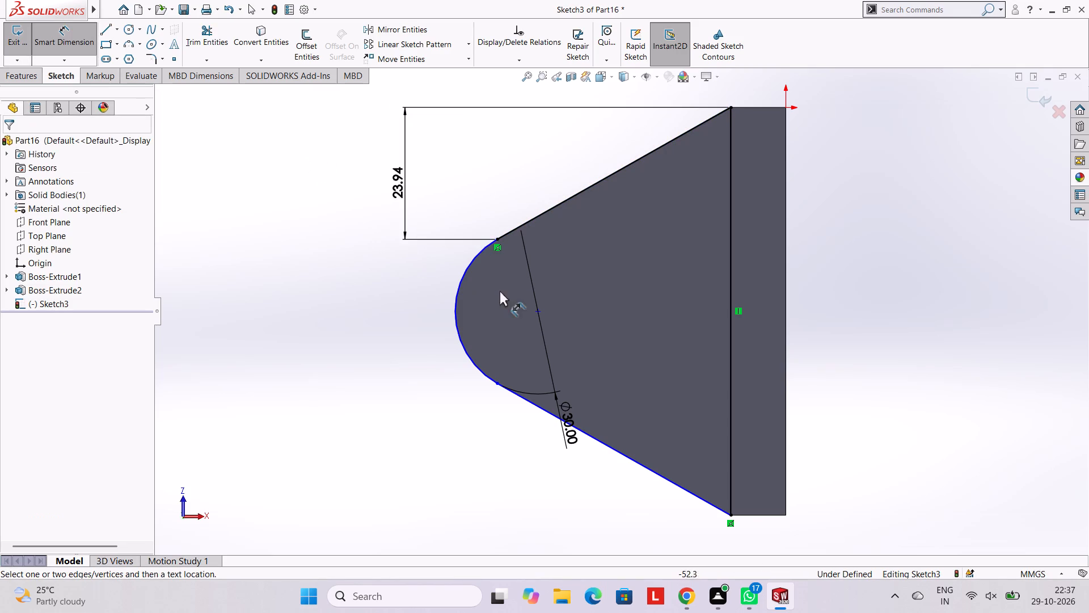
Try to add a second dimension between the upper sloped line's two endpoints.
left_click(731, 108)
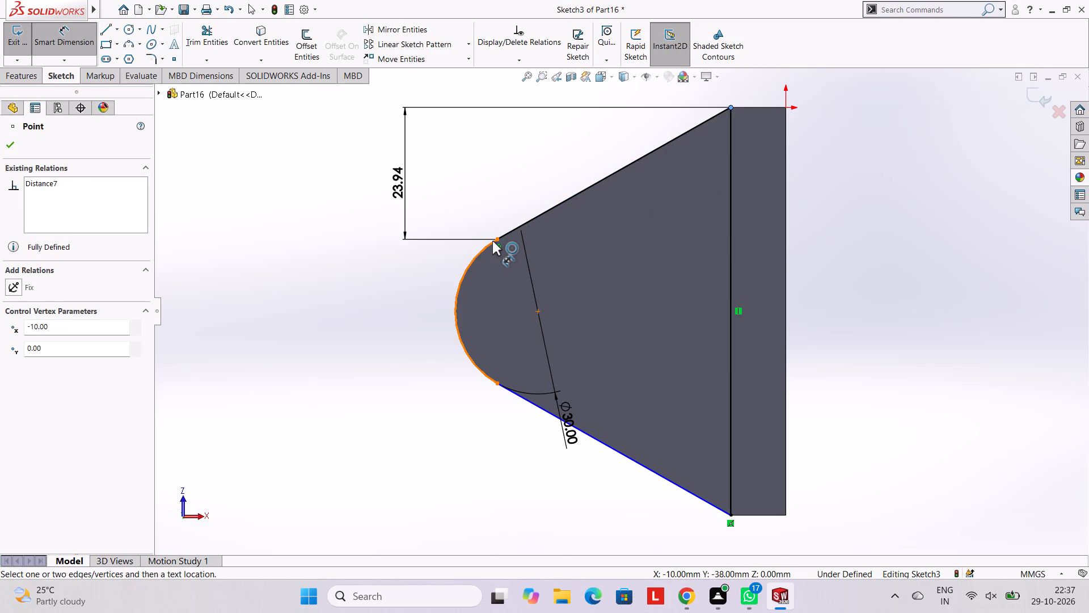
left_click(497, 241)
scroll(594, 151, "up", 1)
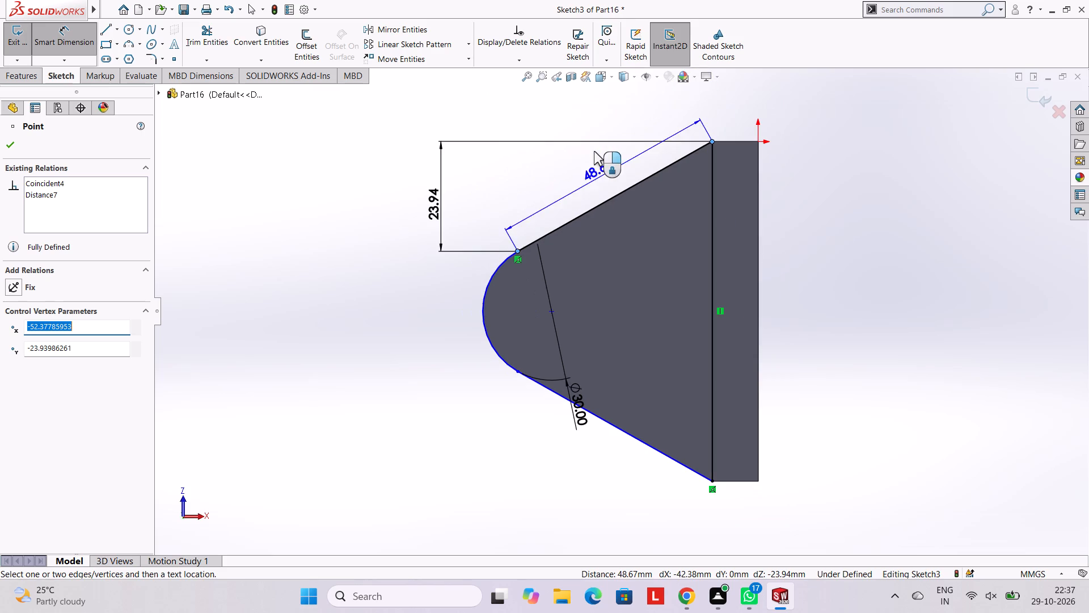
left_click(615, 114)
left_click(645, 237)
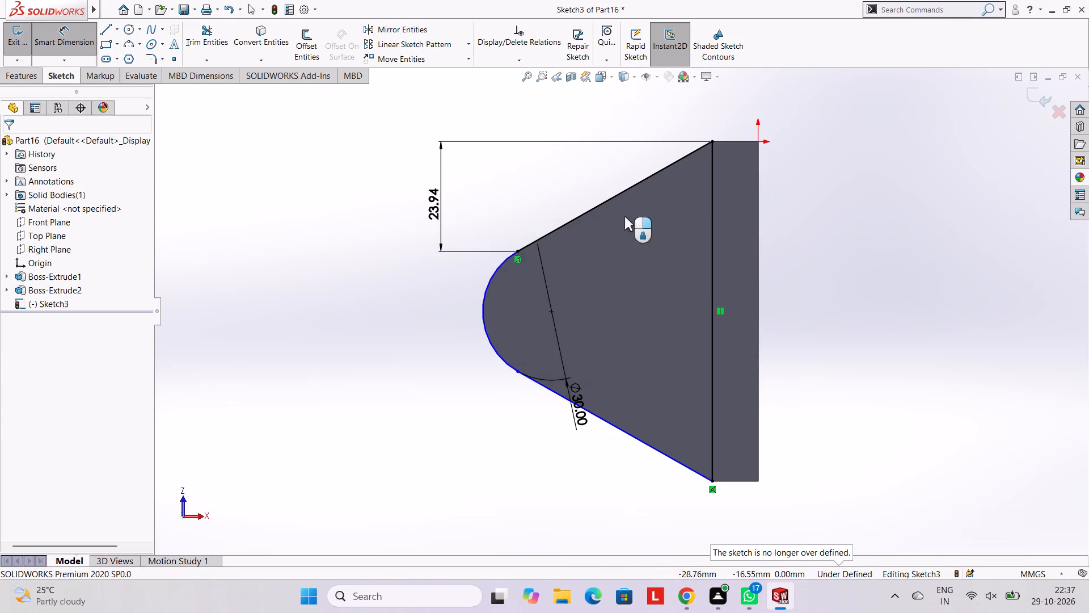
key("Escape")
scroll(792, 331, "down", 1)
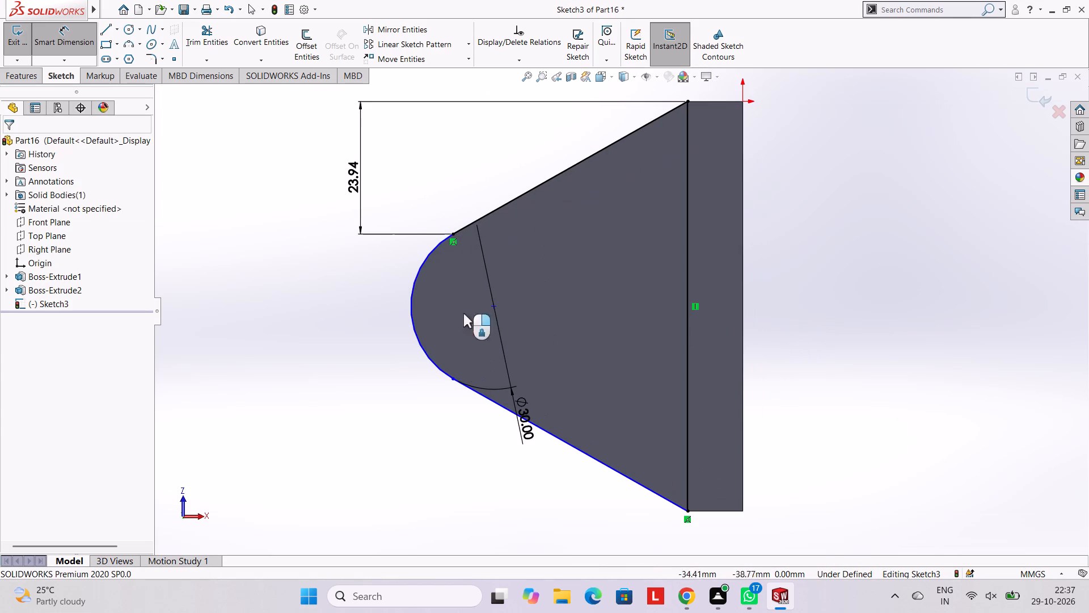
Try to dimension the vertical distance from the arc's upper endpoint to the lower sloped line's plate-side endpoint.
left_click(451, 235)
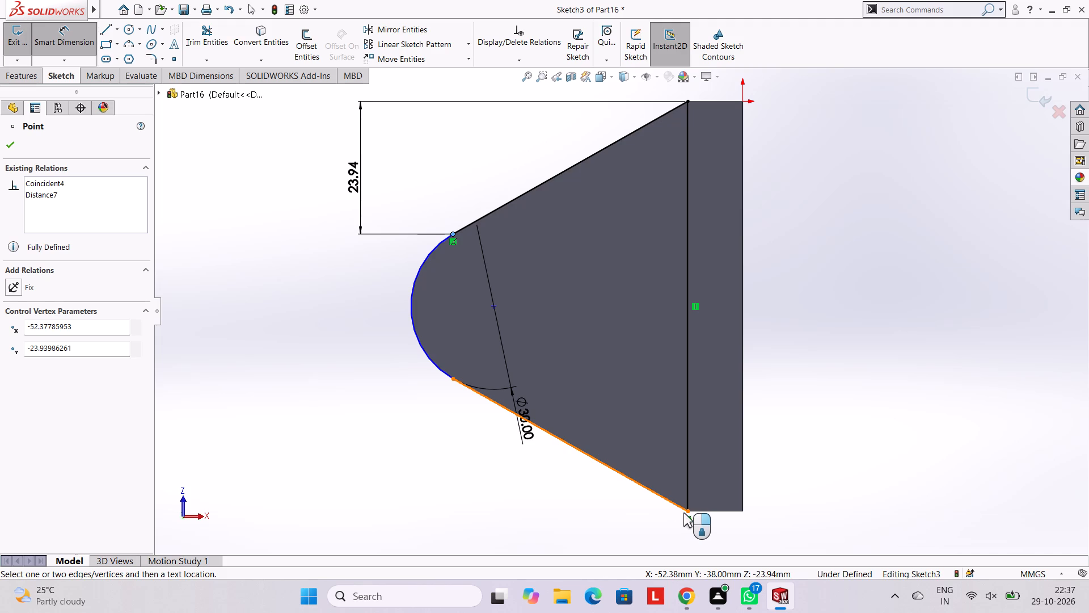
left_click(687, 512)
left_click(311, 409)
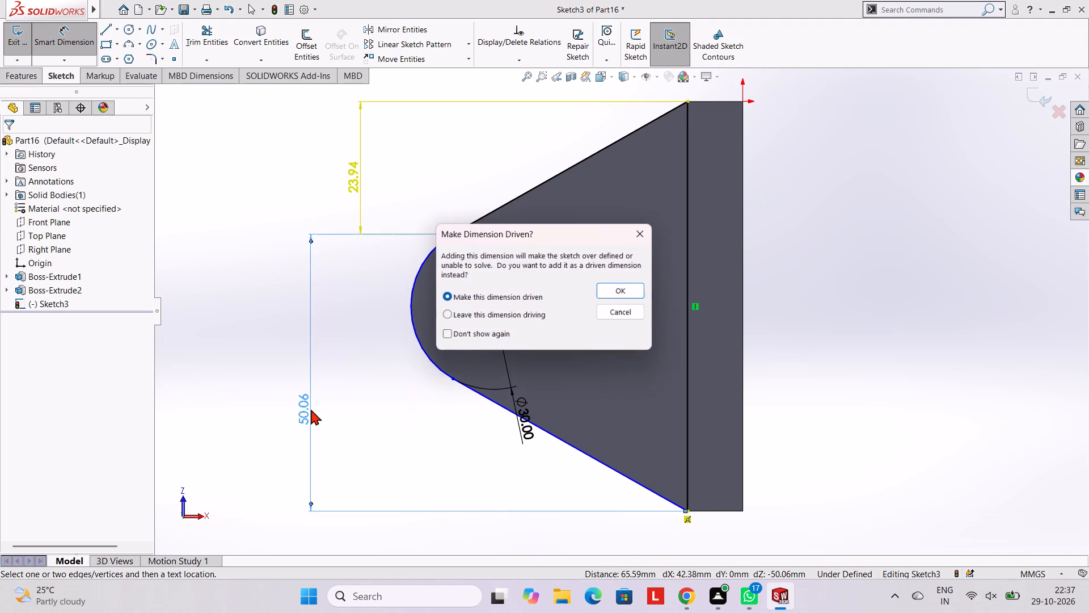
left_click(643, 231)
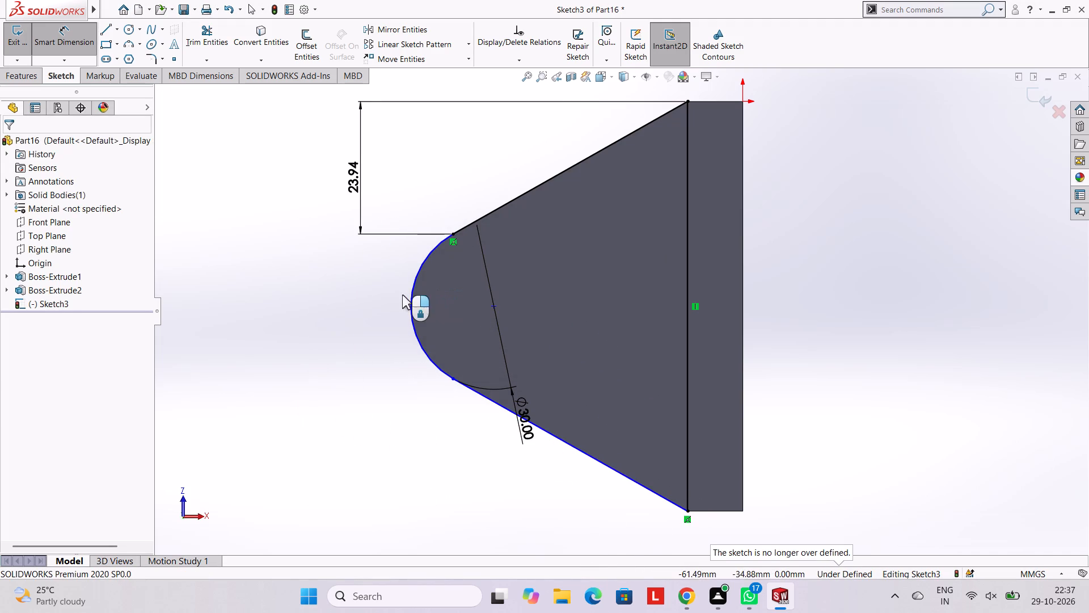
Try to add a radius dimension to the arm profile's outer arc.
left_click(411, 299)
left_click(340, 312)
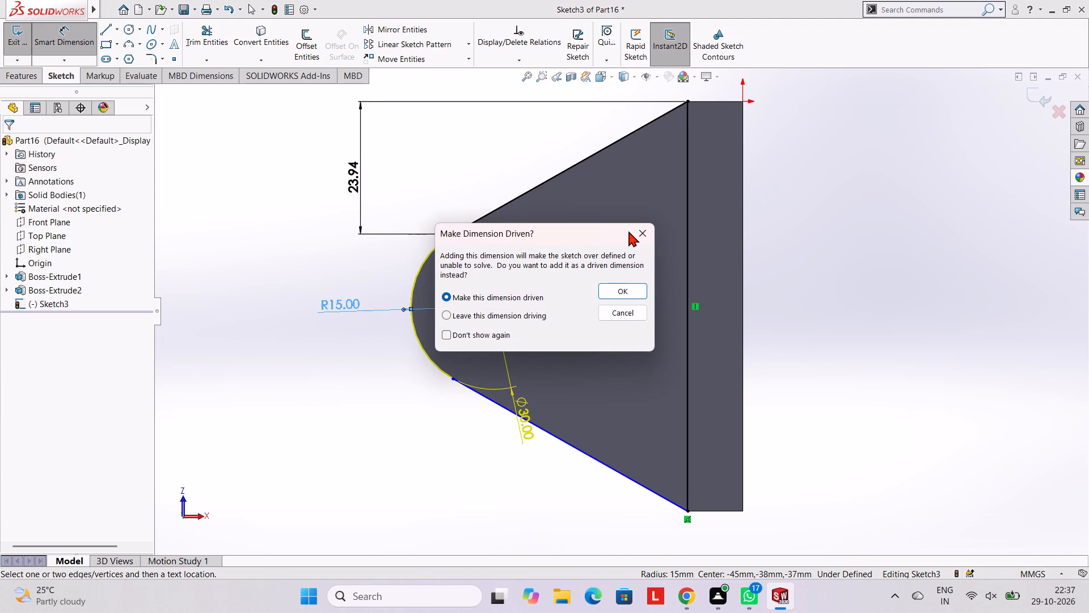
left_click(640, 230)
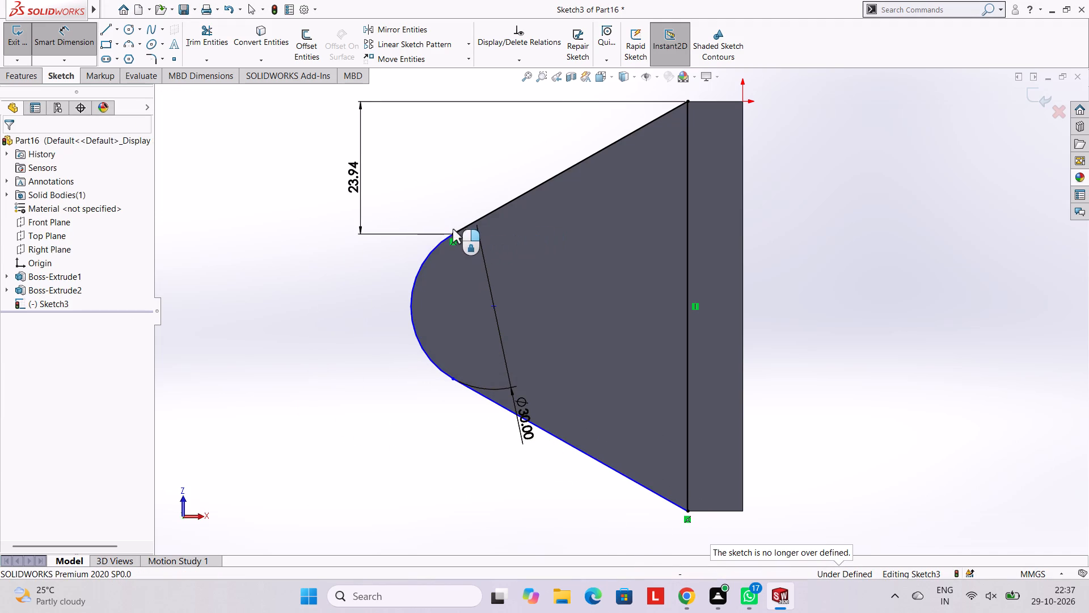
Dimension the vertical distance between the outer arc's two endpoints, keeping the value as drawn.
left_click(453, 233)
left_click(451, 379)
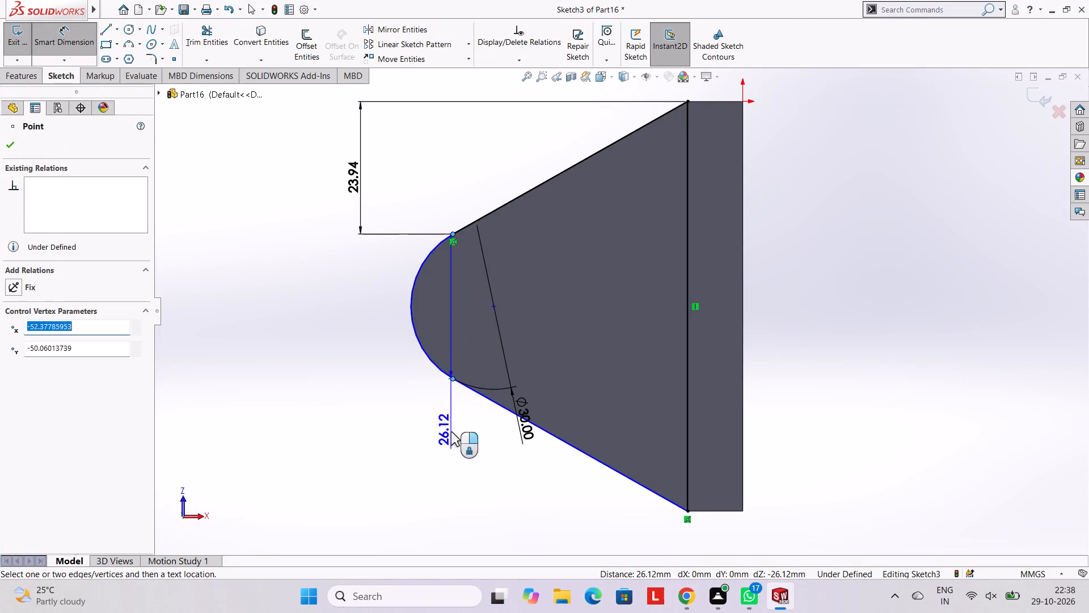
left_click(376, 386)
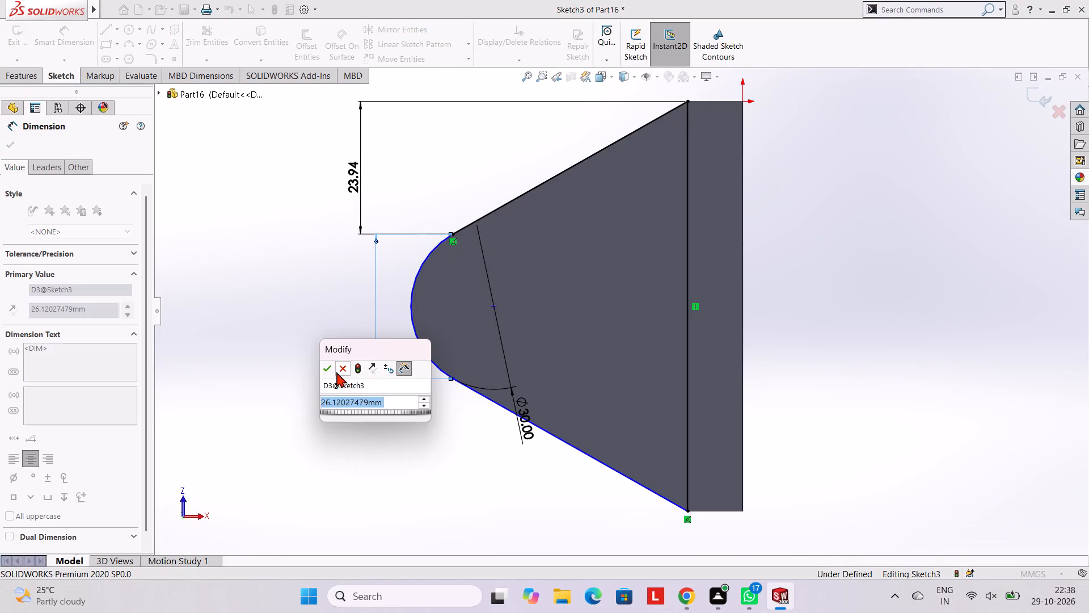
left_click(331, 363)
left_click(299, 323)
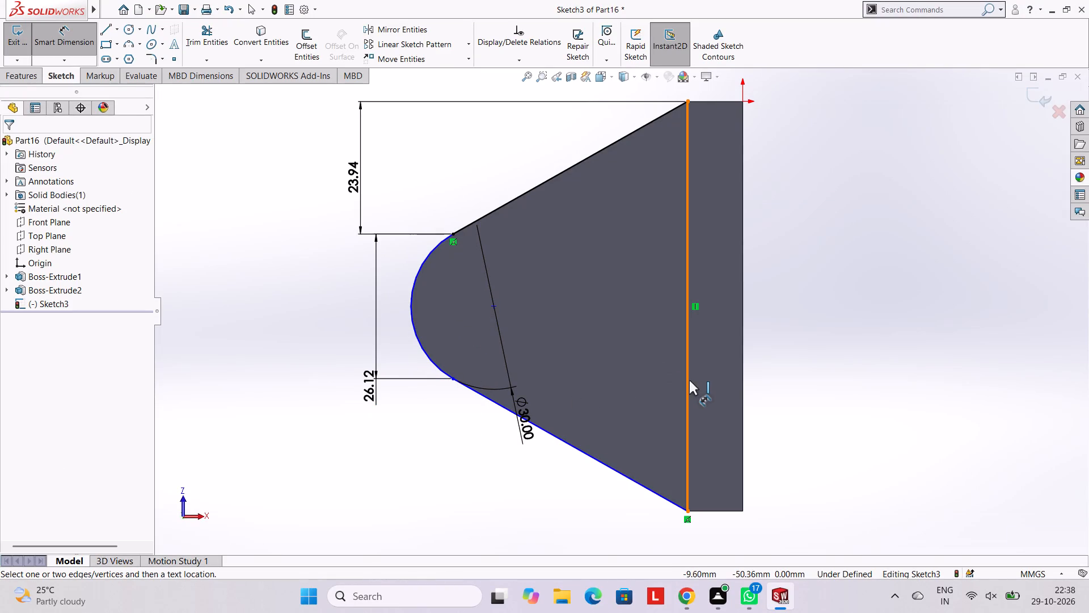
Dimension the horizontal distance from the arc's lower endpoint to the vertical line, keeping the value as drawn.
left_click(689, 380)
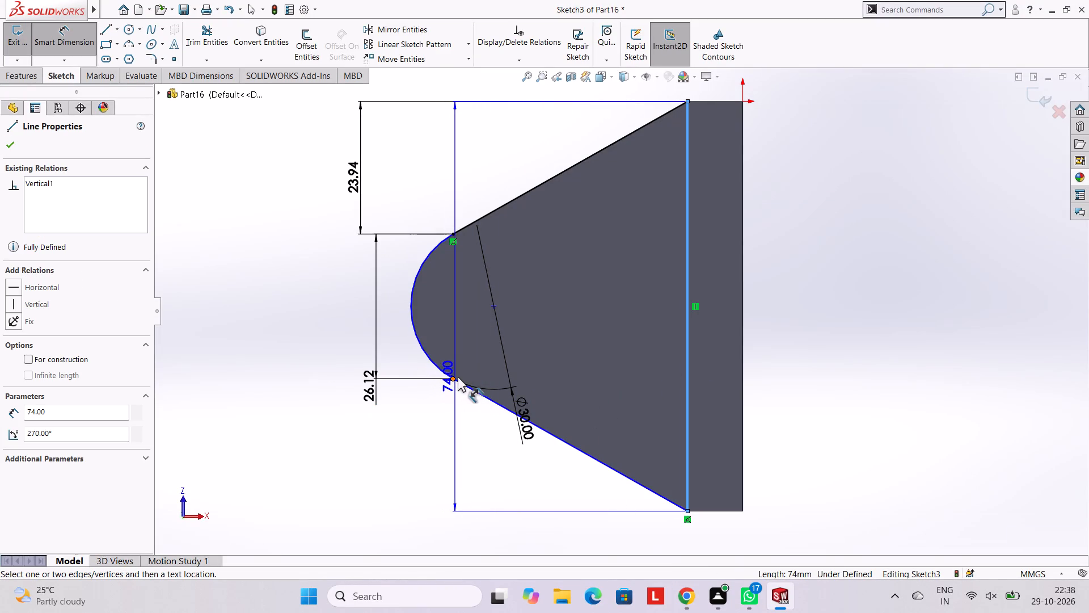
left_click(454, 378)
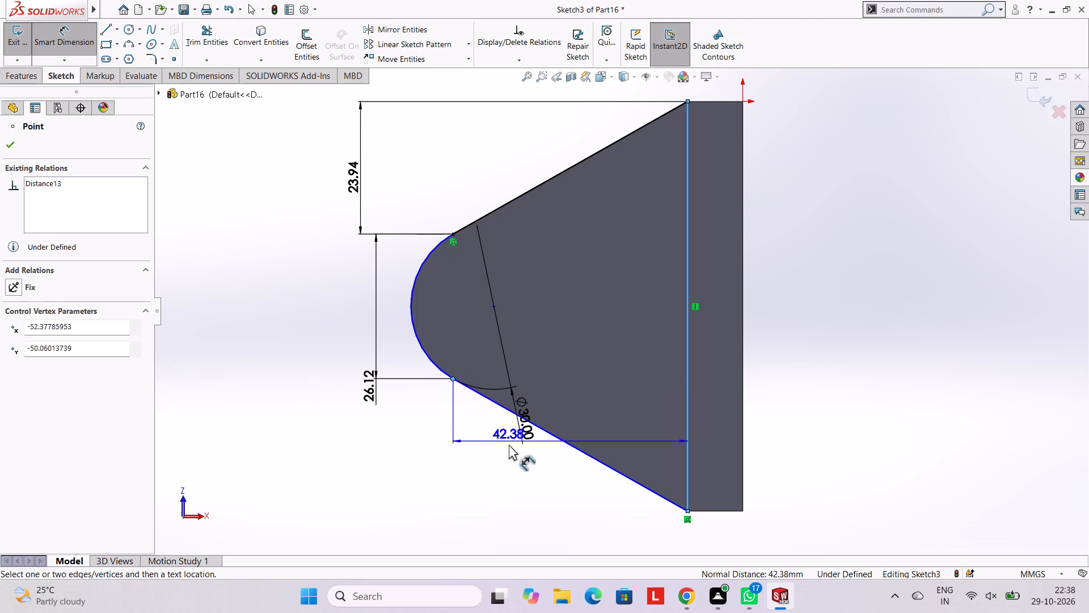
left_click(514, 468)
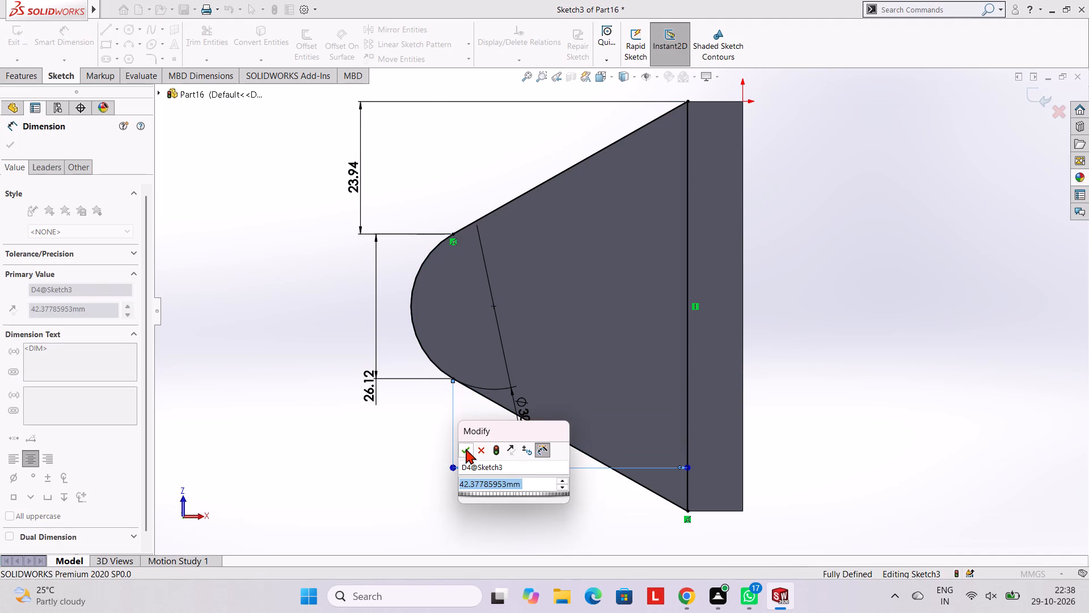
left_click(466, 448)
left_click(414, 420)
Extrude the second arm's profile as a 10 mm blind boss in the reversed direction, merged with the plate.
scroll(703, 291, "up", 2)
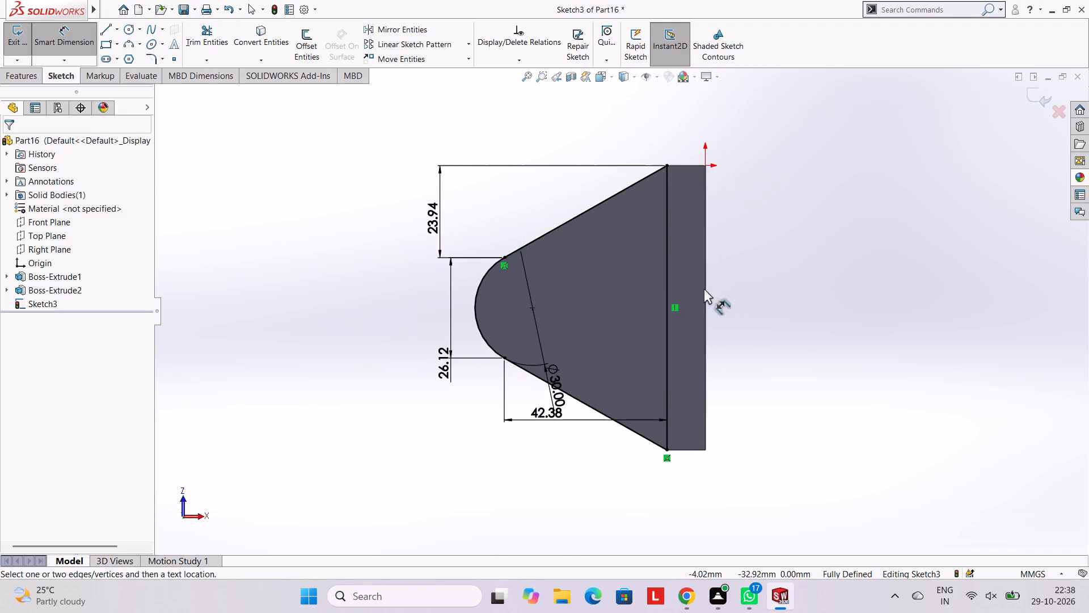
middle_click_drag(747, 311, 797, 316)
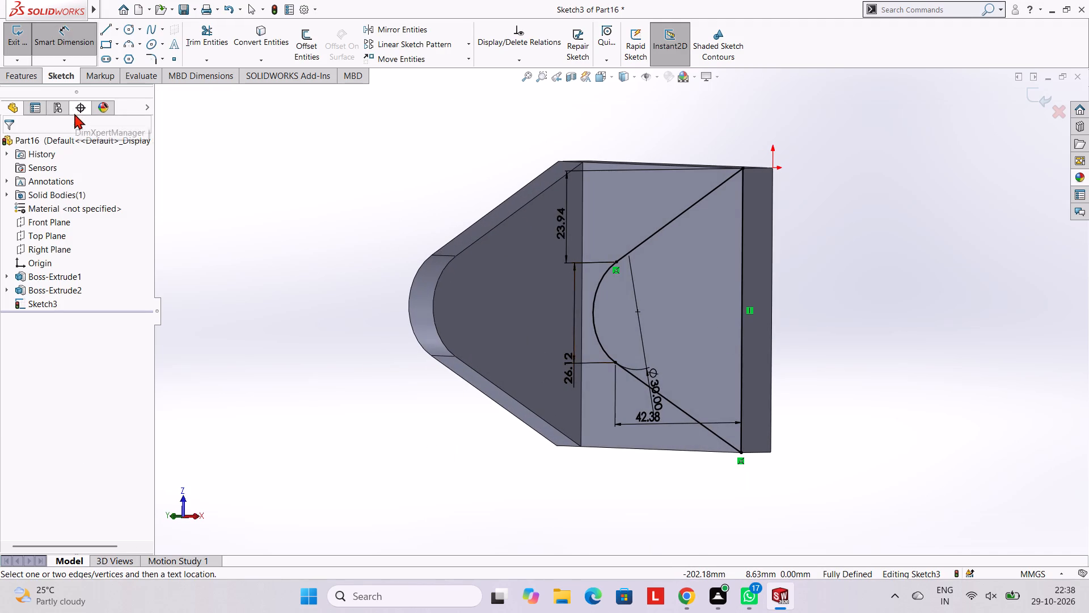
left_click(35, 75)
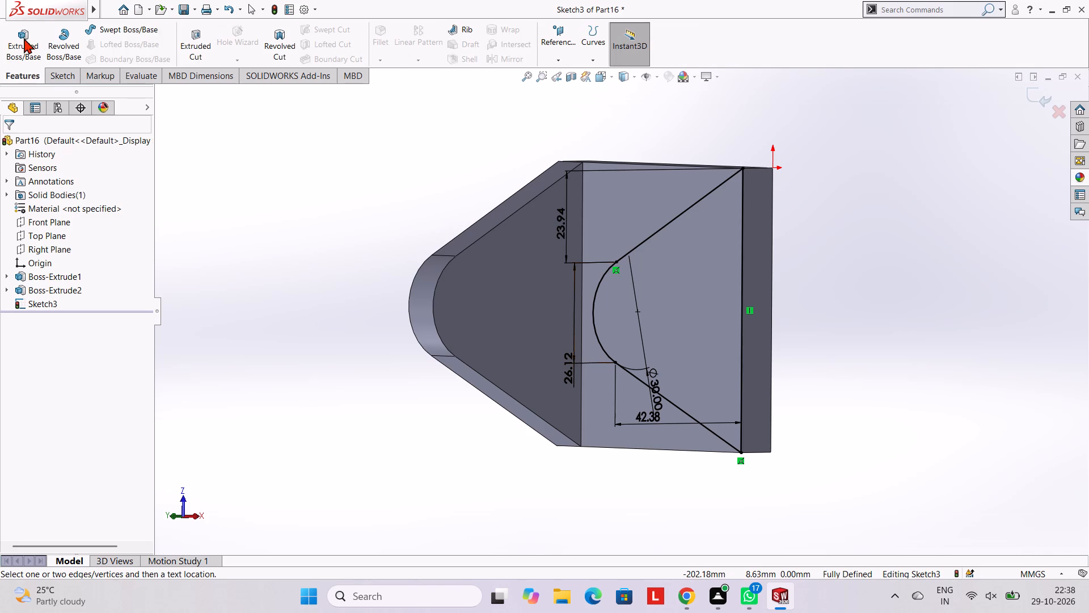
left_click(24, 38)
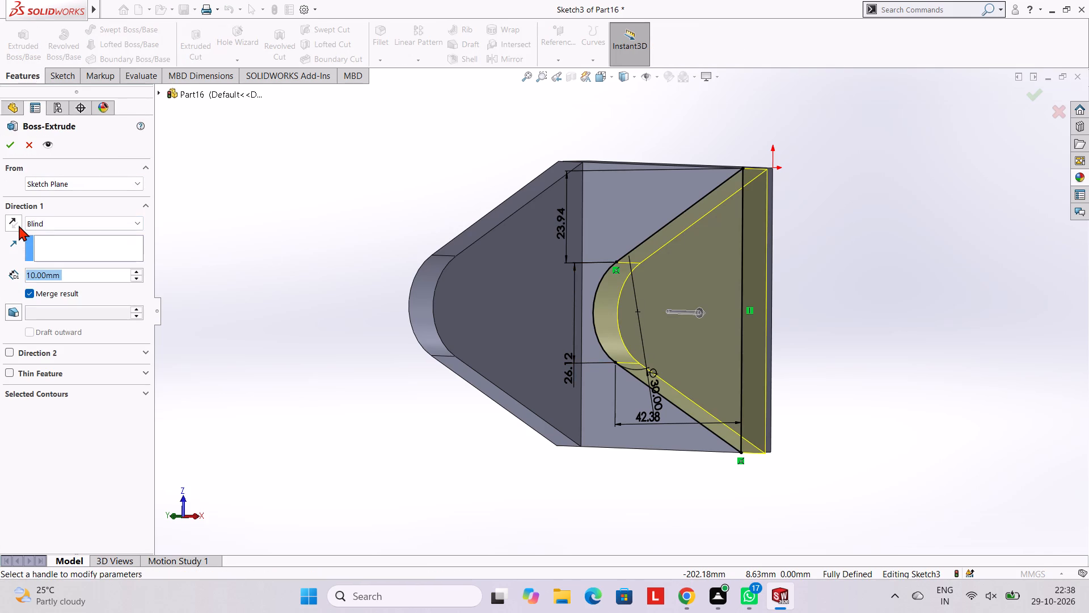
left_click(19, 225)
left_click(13, 142)
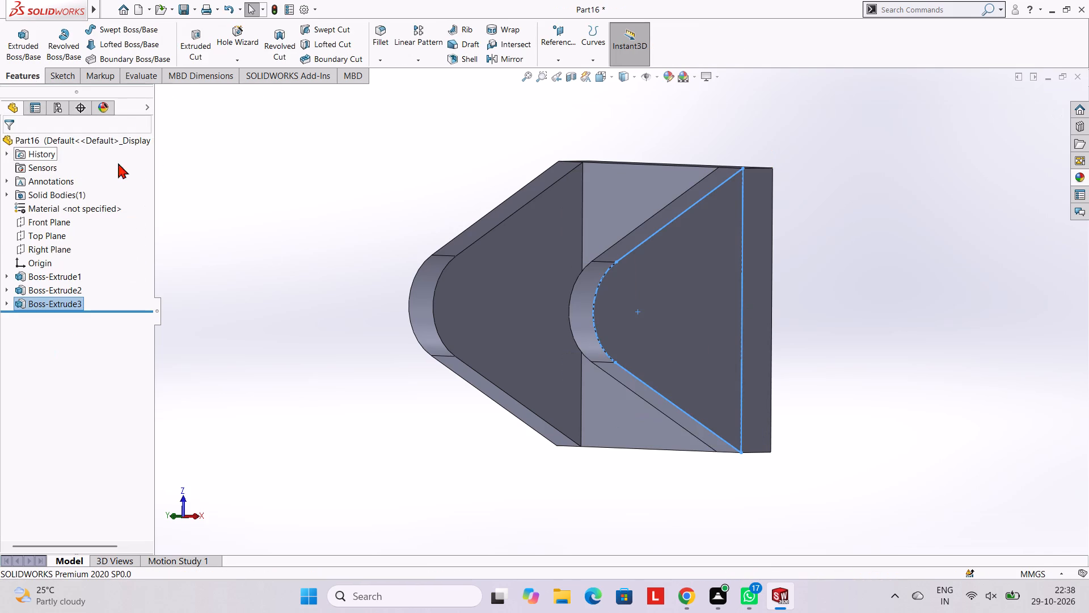
left_click(240, 165)
Start a new sketch on the second arm's flat outer face, viewed straight on.
middle_click_drag(596, 229, 689, 253)
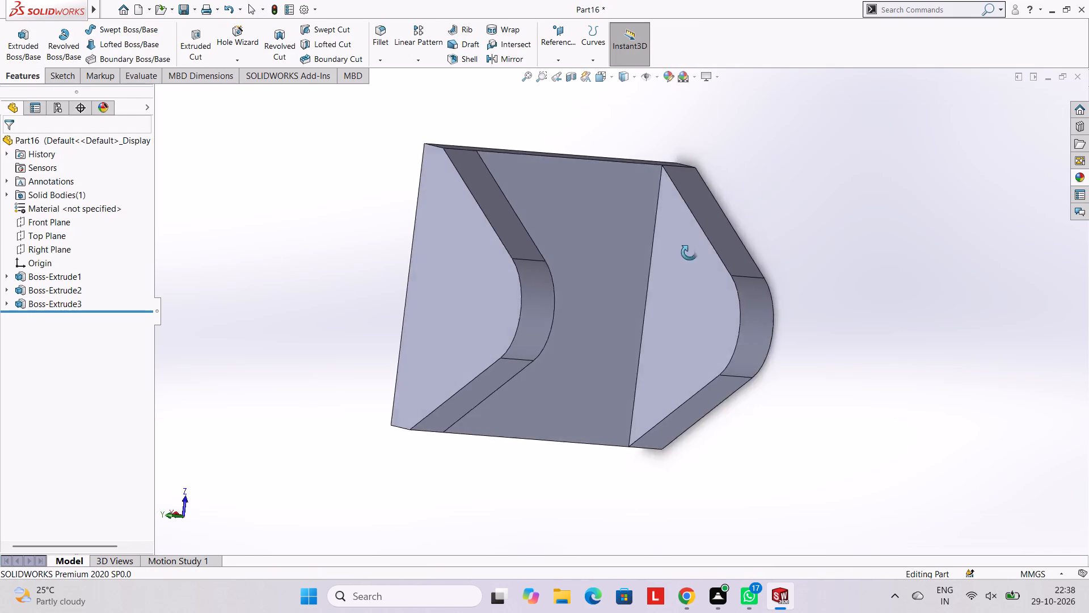
middle_click_drag(689, 253, 536, 294)
scroll(674, 279, "up", 2)
middle_click_drag(685, 272, 748, 350)
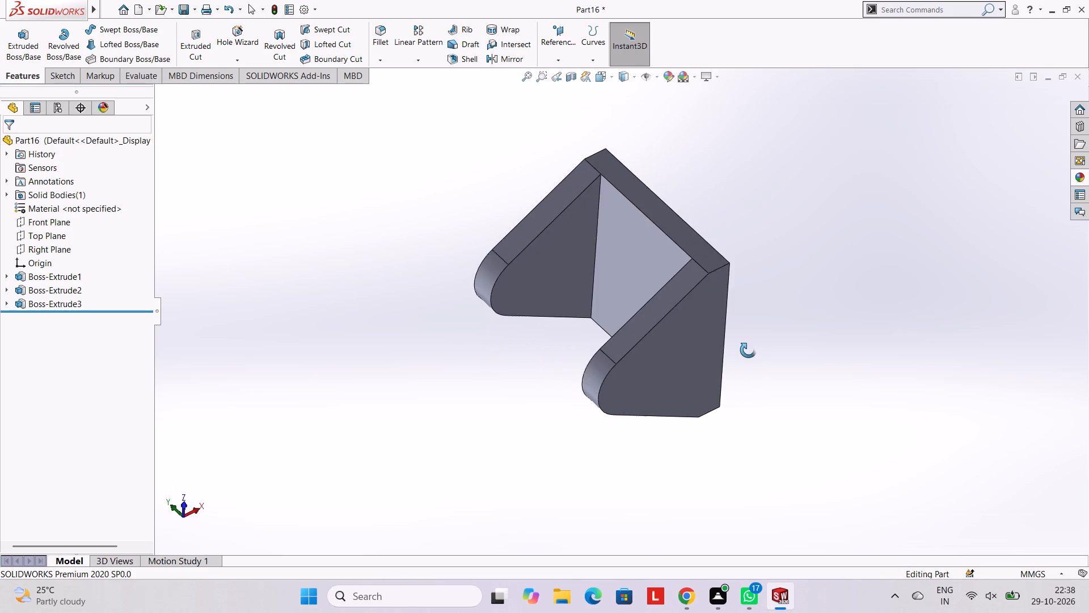
middle_click_drag(748, 350, 730, 283)
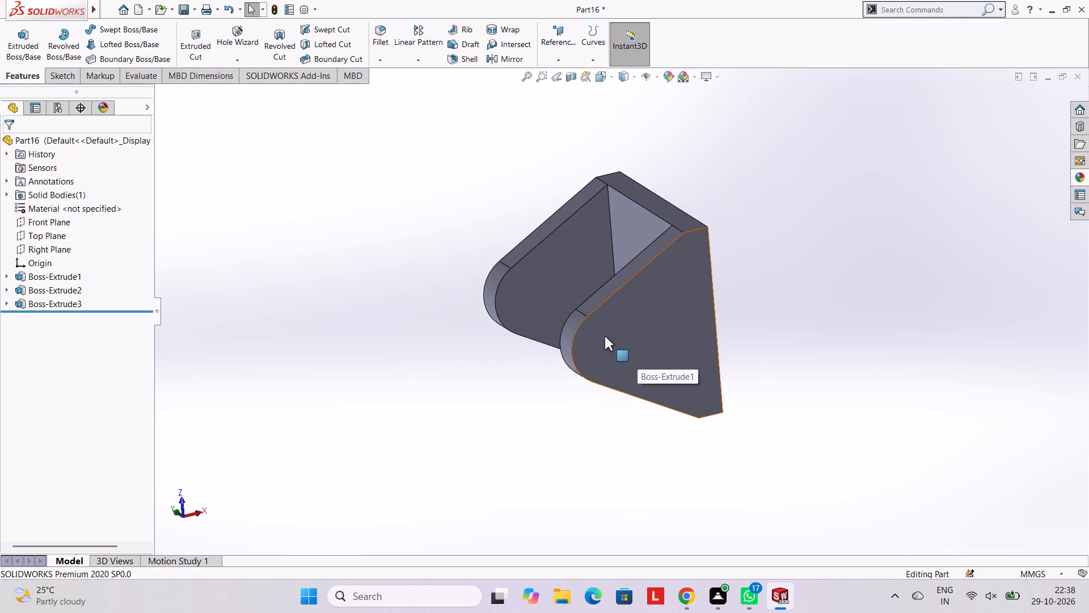
left_click(605, 336)
left_click(659, 303)
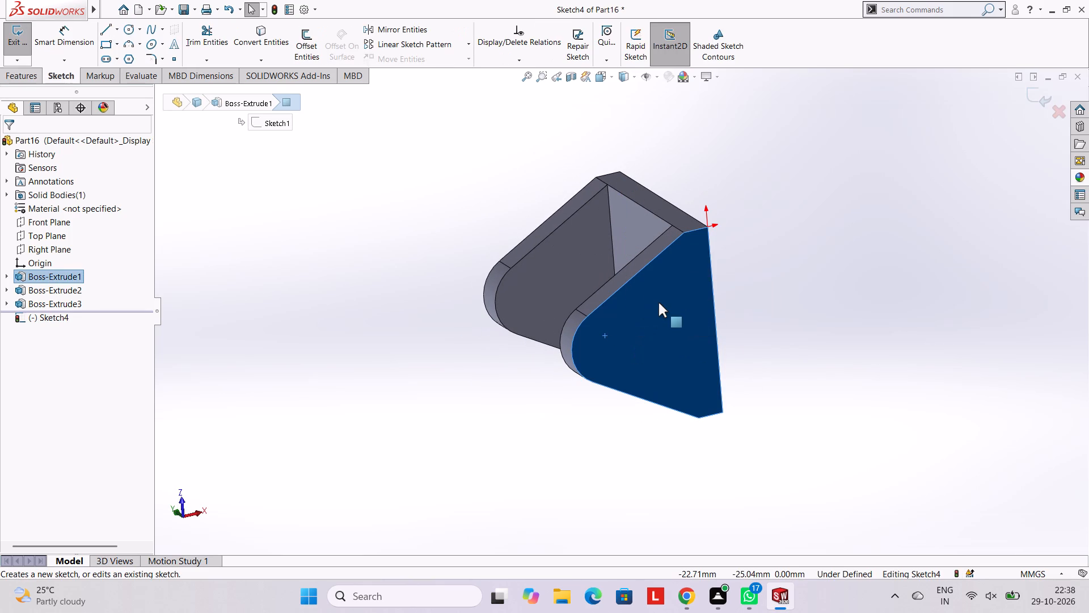
key("ctrl+8")
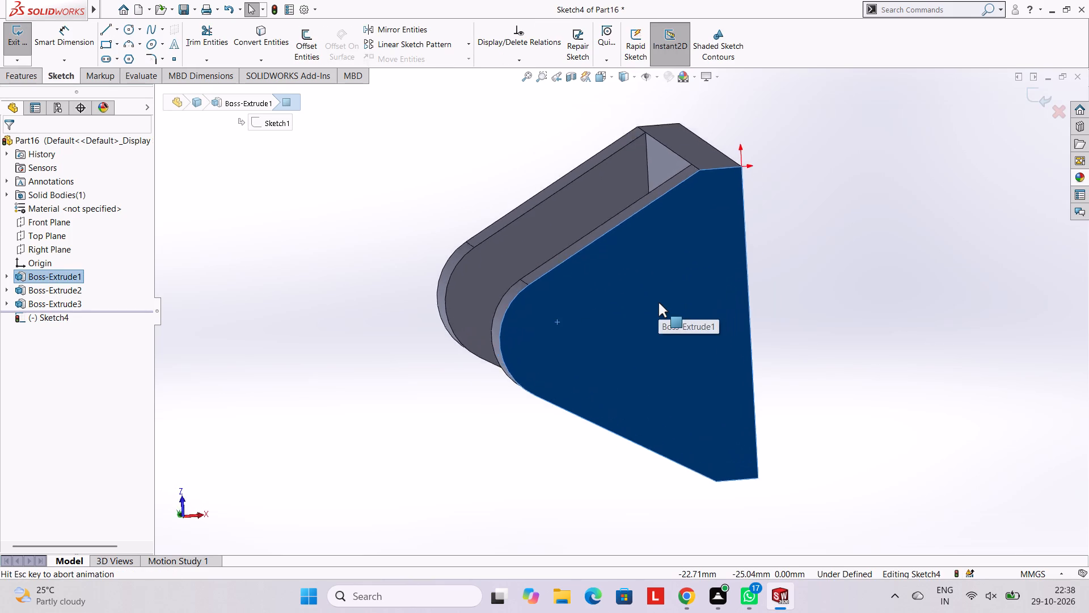
scroll(640, 305, "up", 2)
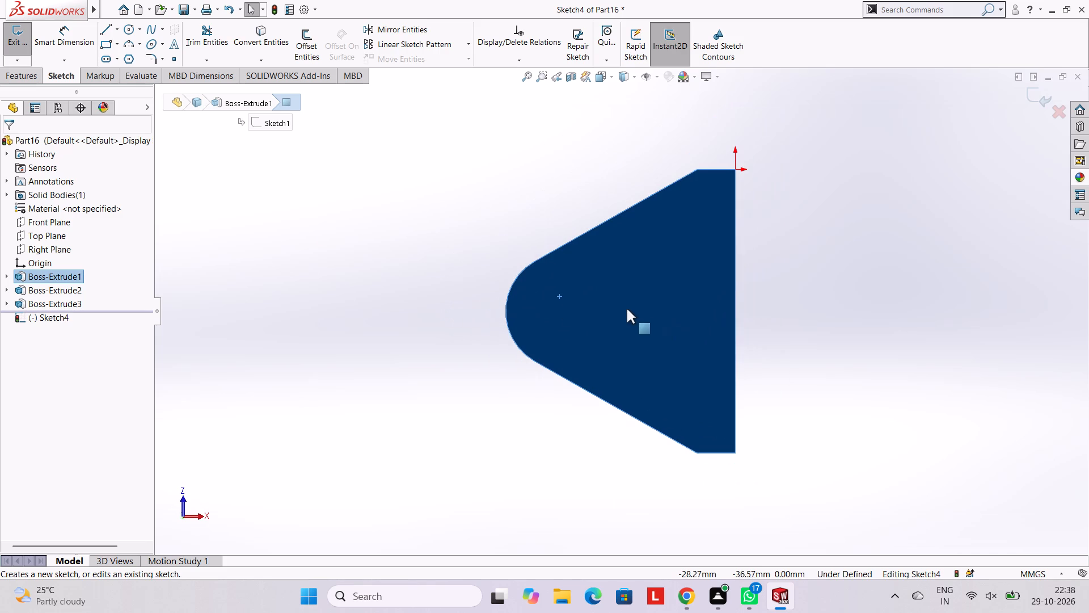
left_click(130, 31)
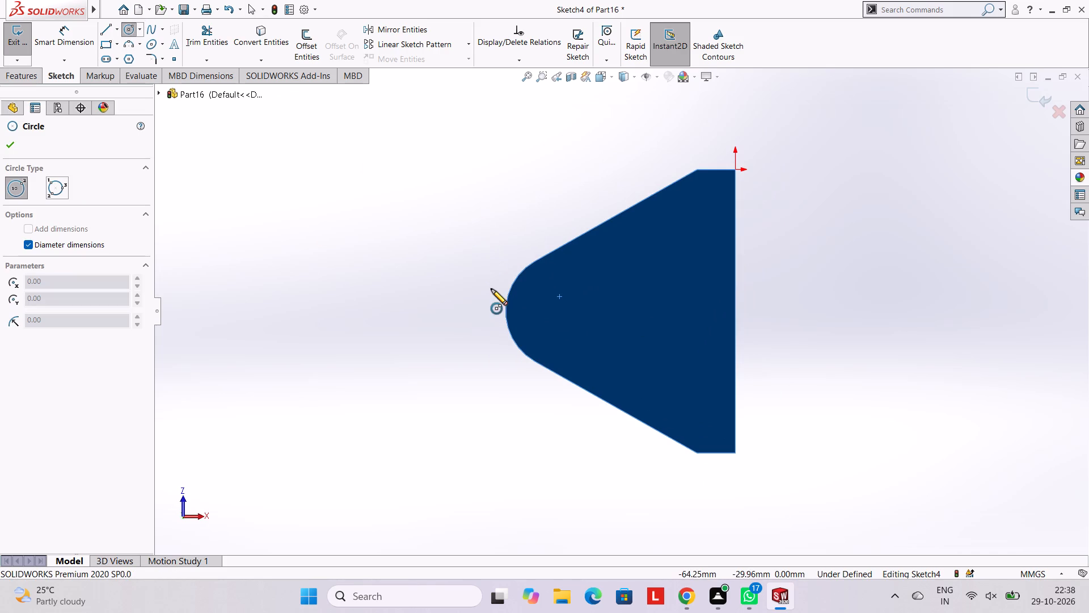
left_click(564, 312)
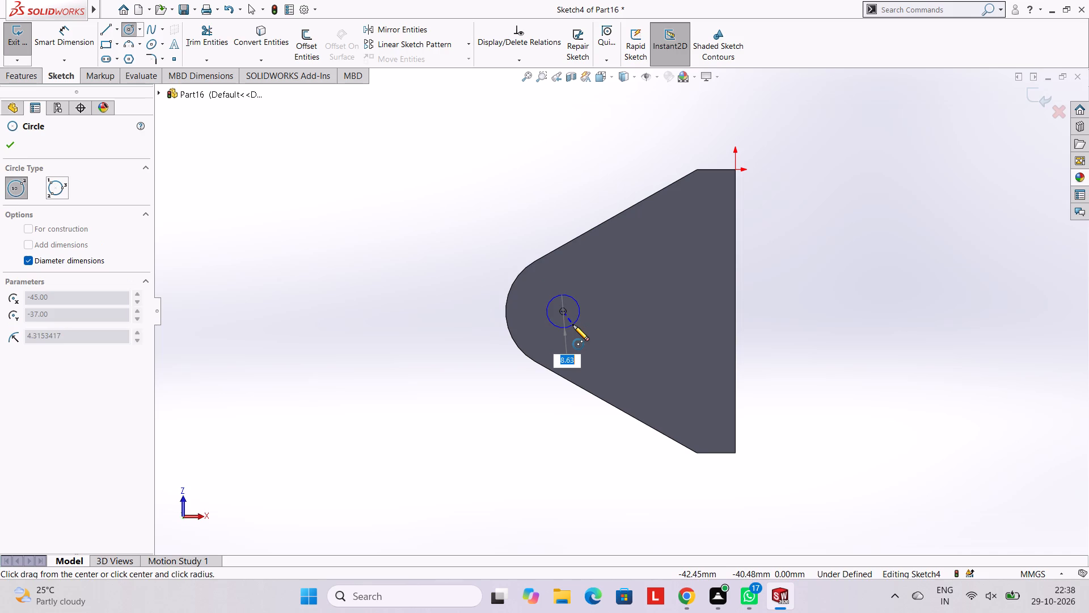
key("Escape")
Draw a 10 mm diameter circle concentric with the arm's rounded end.
left_click(132, 34)
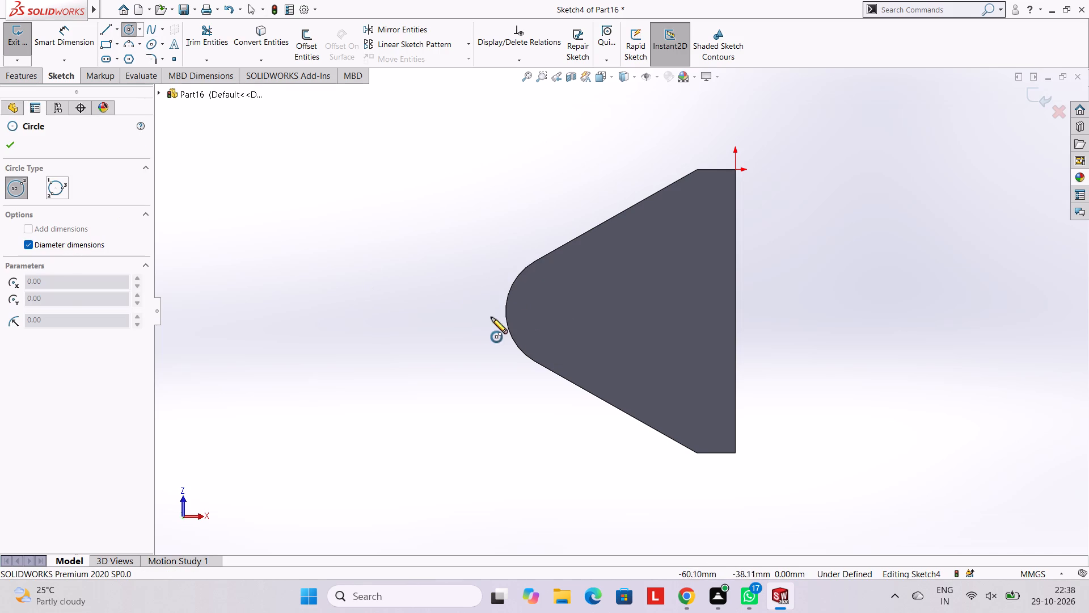
left_click(562, 312)
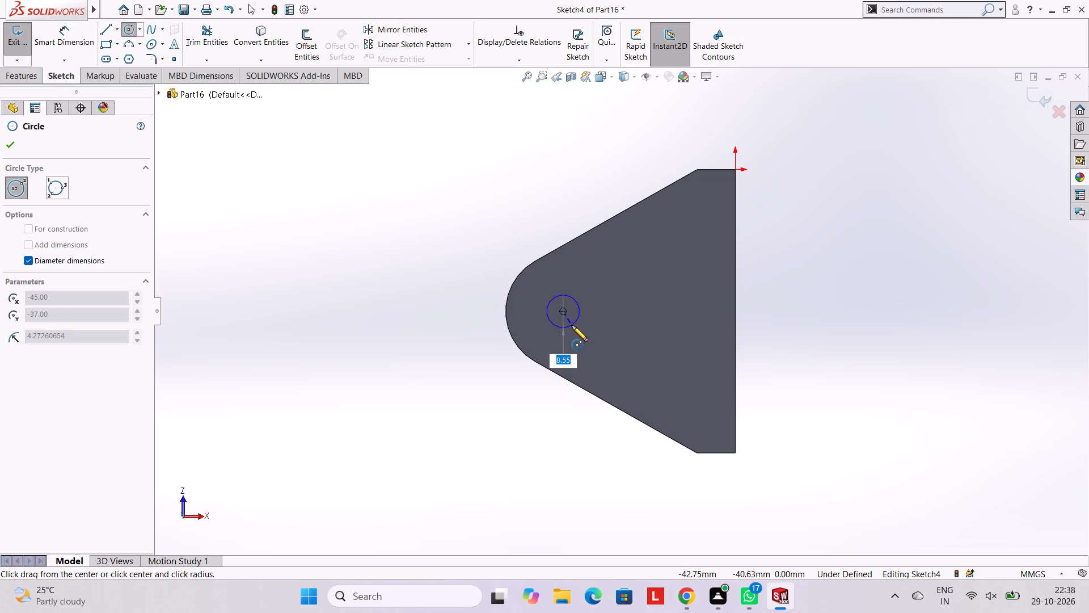
type("10")
key("Return")
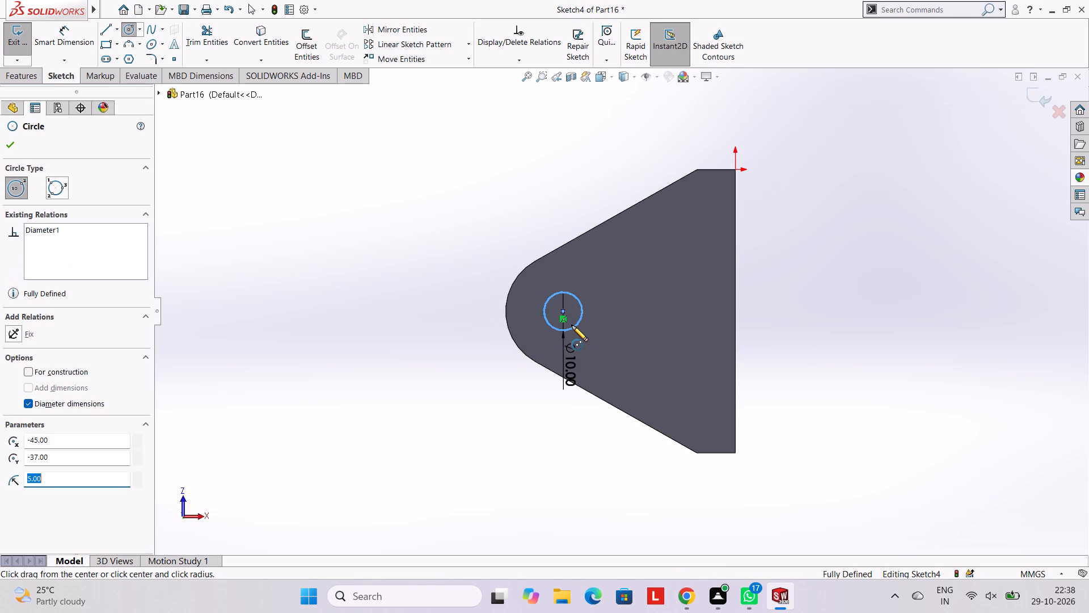
key("Escape")
key("Escape")
key("Escape")
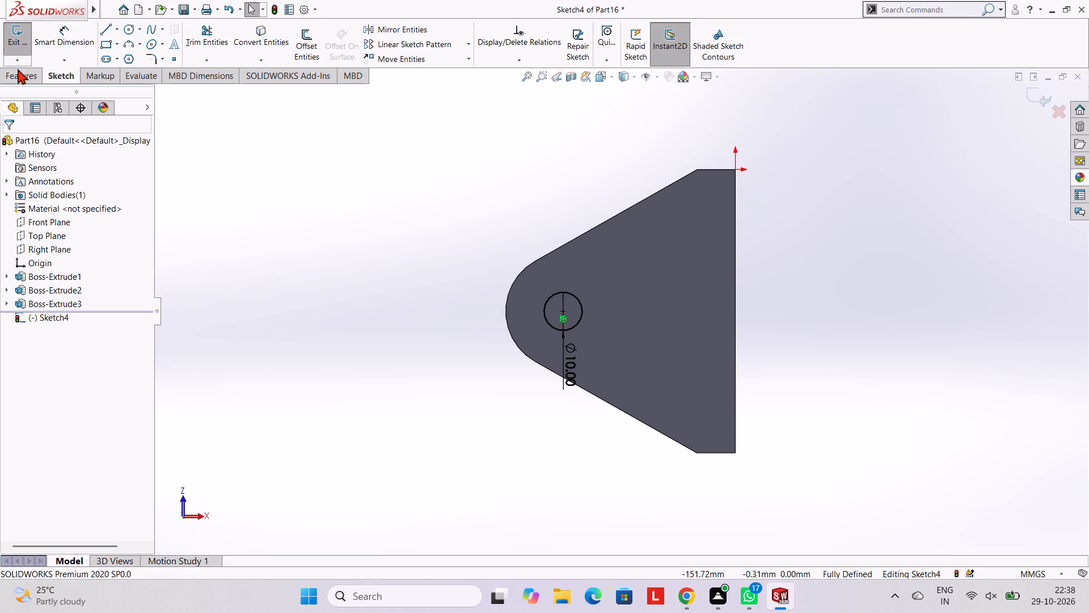
Cut the 10 mm circle with a blind Extruded Cut 100 mm deep through both arms.
left_click(18, 69)
left_click(195, 48)
middle_click_drag(464, 198, 478, 201)
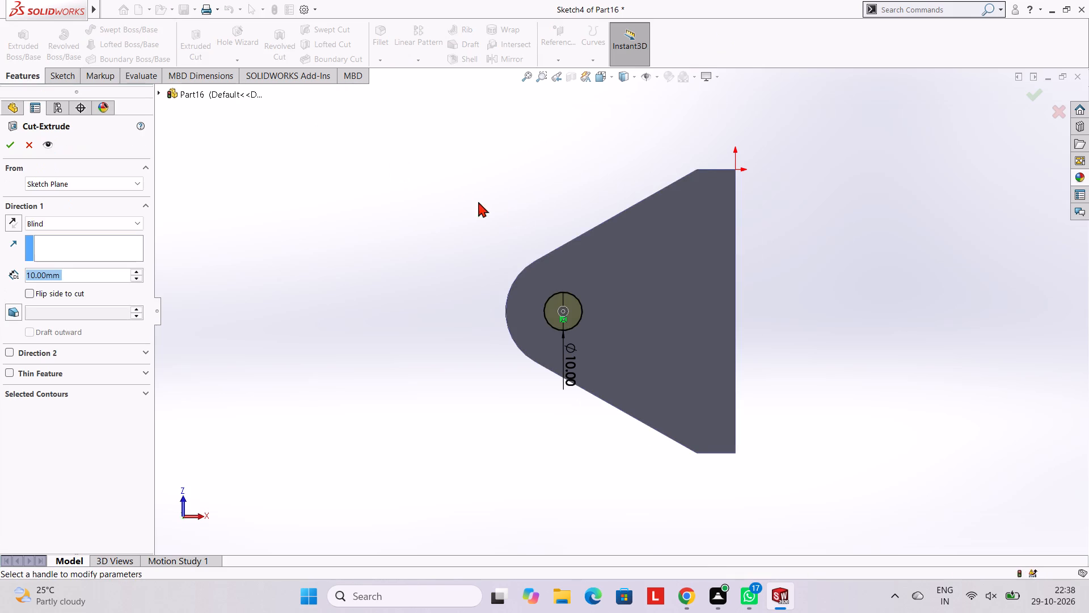
middle_click_drag(478, 201, 577, 241)
left_click(95, 274)
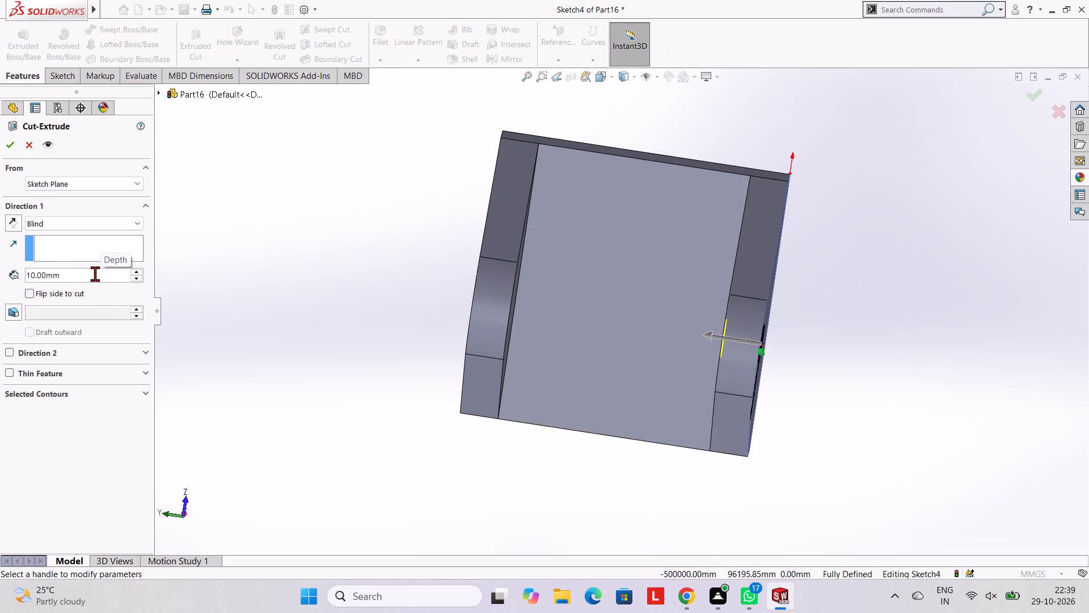
key("BackSpace")
key("BackSpace")
key("BackSpace")
key("BackSpace")
key("BackSpace")
key("BackSpace")
key("BackSpace")
key("BackSpace")
key("BackSpace")
key("BackSpace")
key("BackSpace")
key("BackSpace")
key("BackSpace")
key("BackSpace")
key("BackSpace")
key("BackSpace")
key("BackSpace")
key("BackSpace")
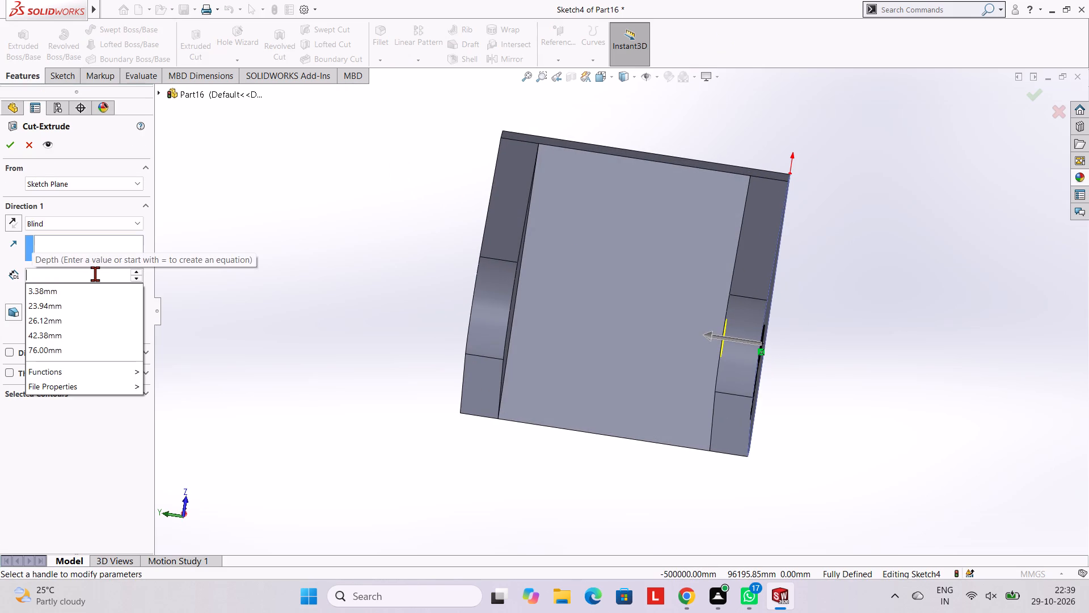
type("100")
key("Return")
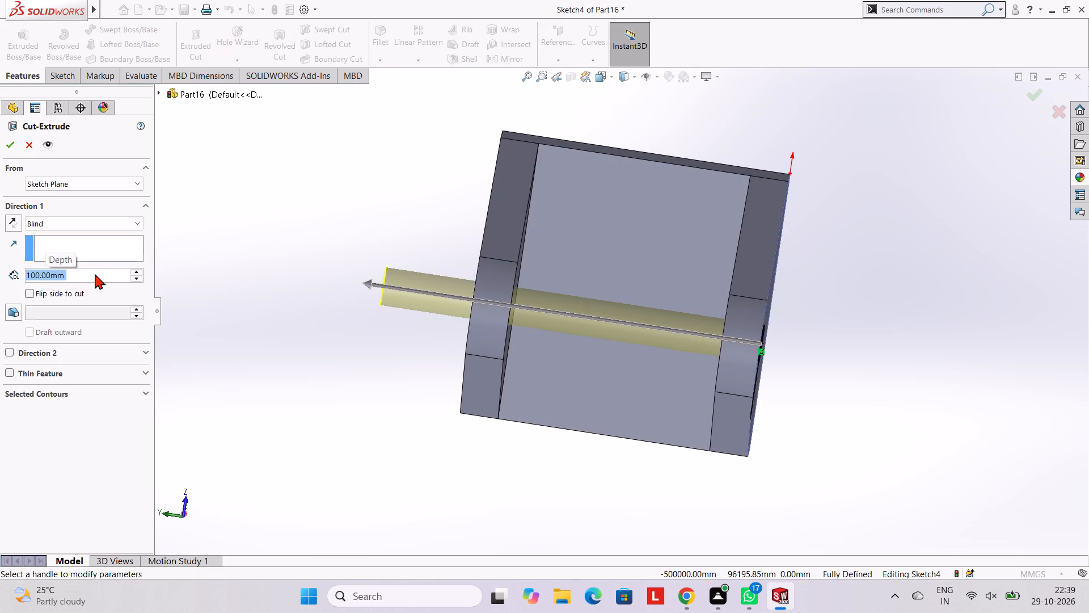
left_click(10, 147)
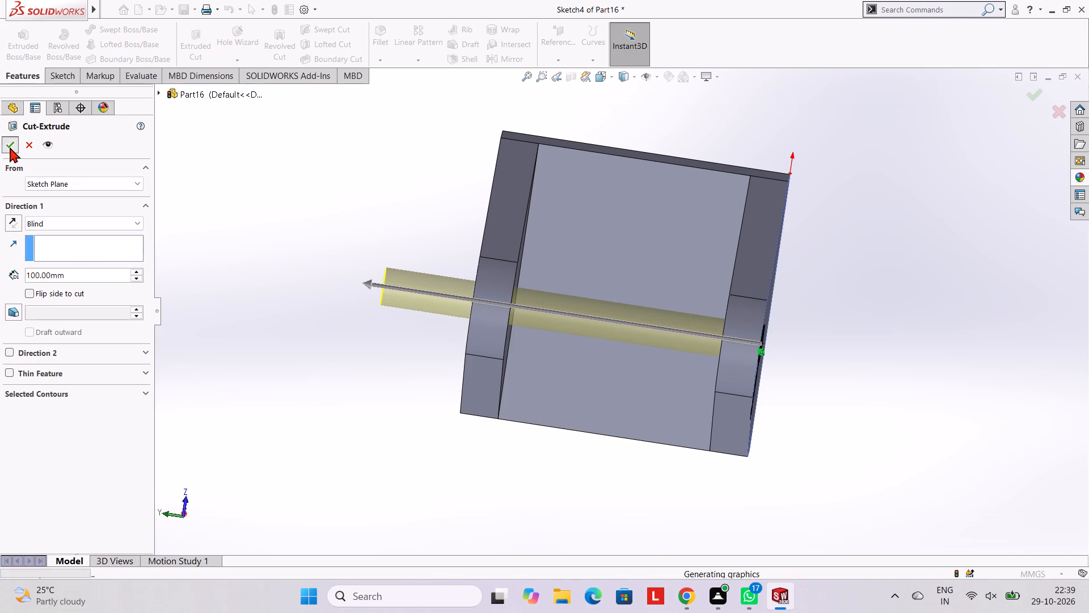
left_click(394, 216)
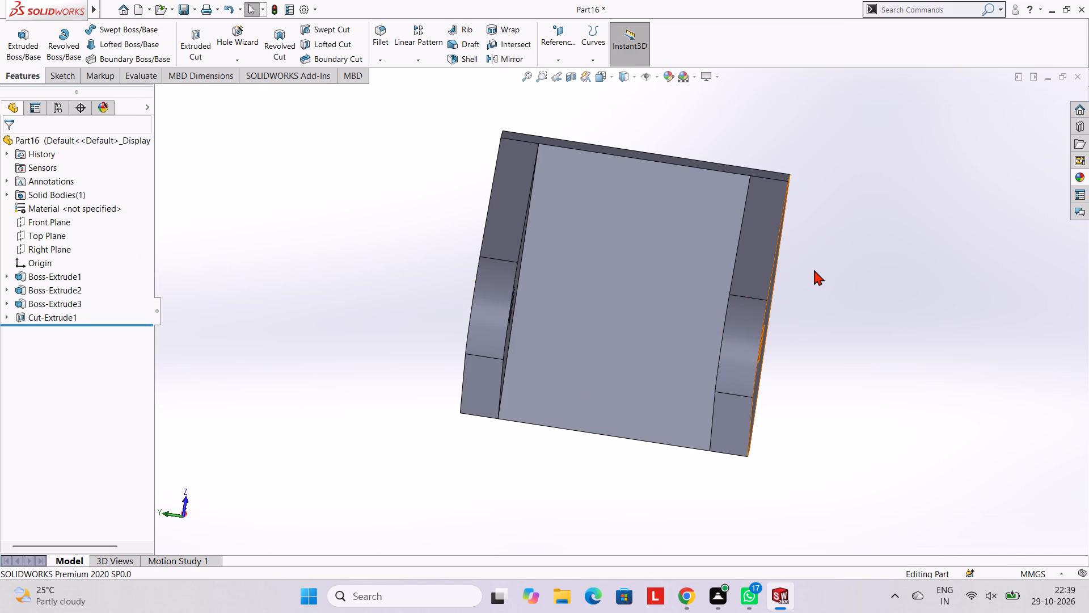
middle_click_drag(814, 270, 760, 285)
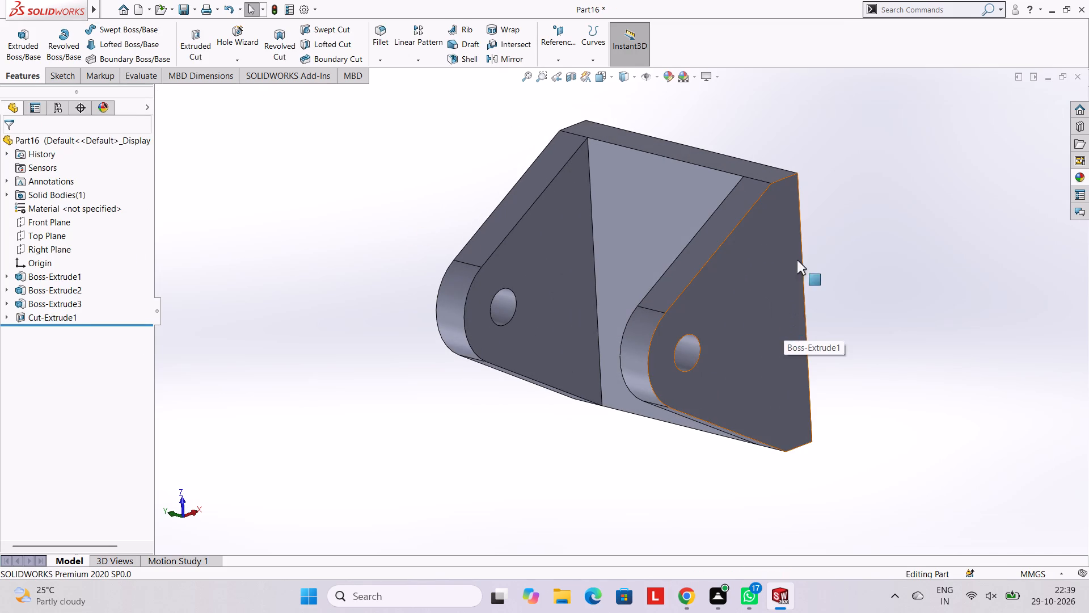
Inspect the bracket's arms, aligned holes and back plate from several angles.
middle_click(803, 263)
scroll(802, 265, "up", 2)
middle_click(779, 273)
middle_click_drag(792, 270, 791, 271)
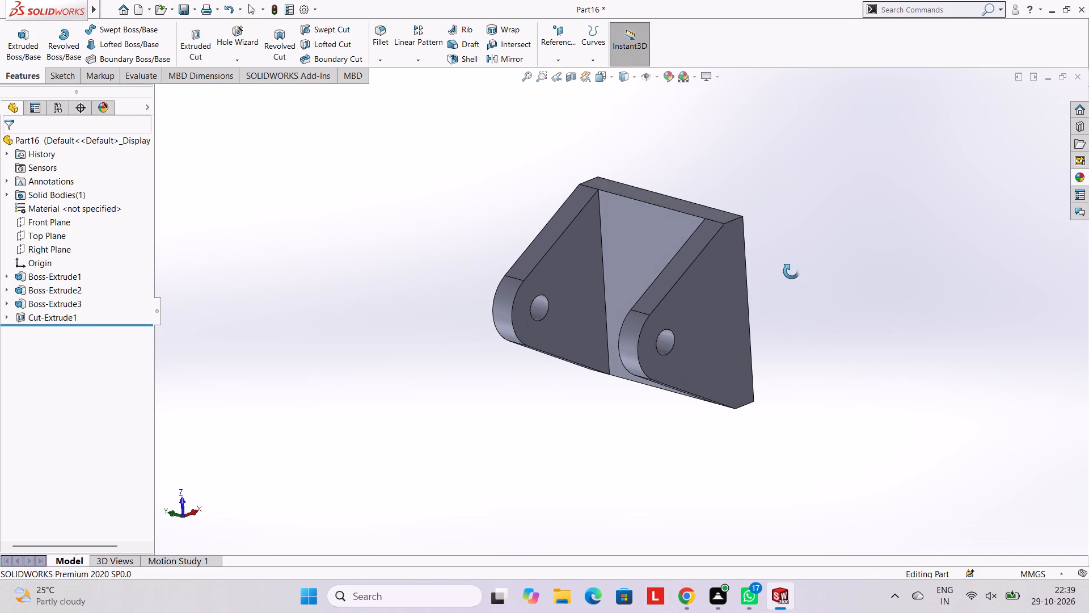
middle_click_drag(791, 271, 773, 299)
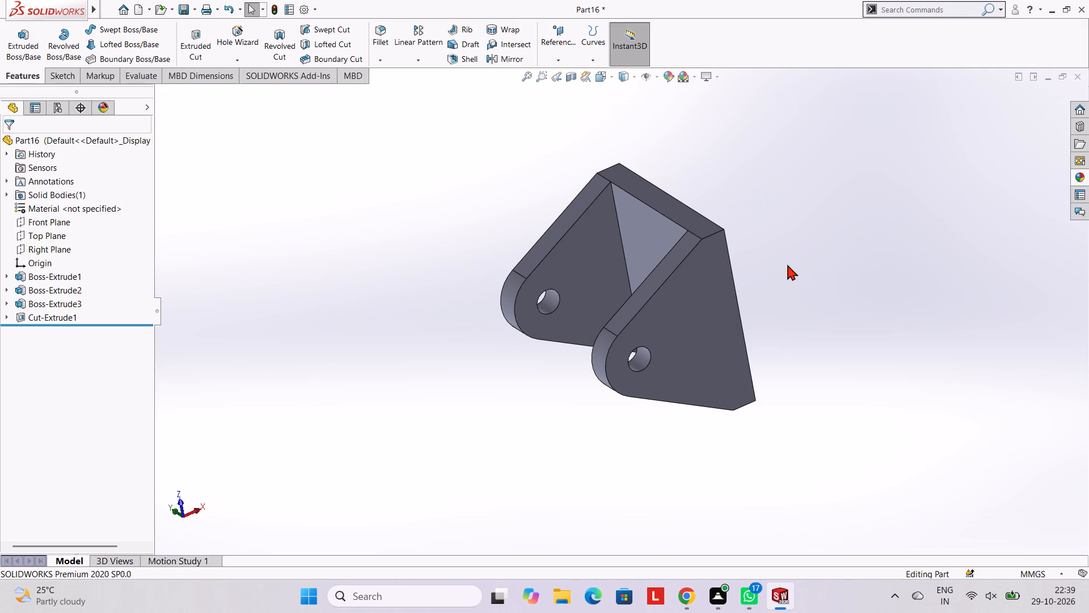
middle_click_drag(786, 234, 779, 265)
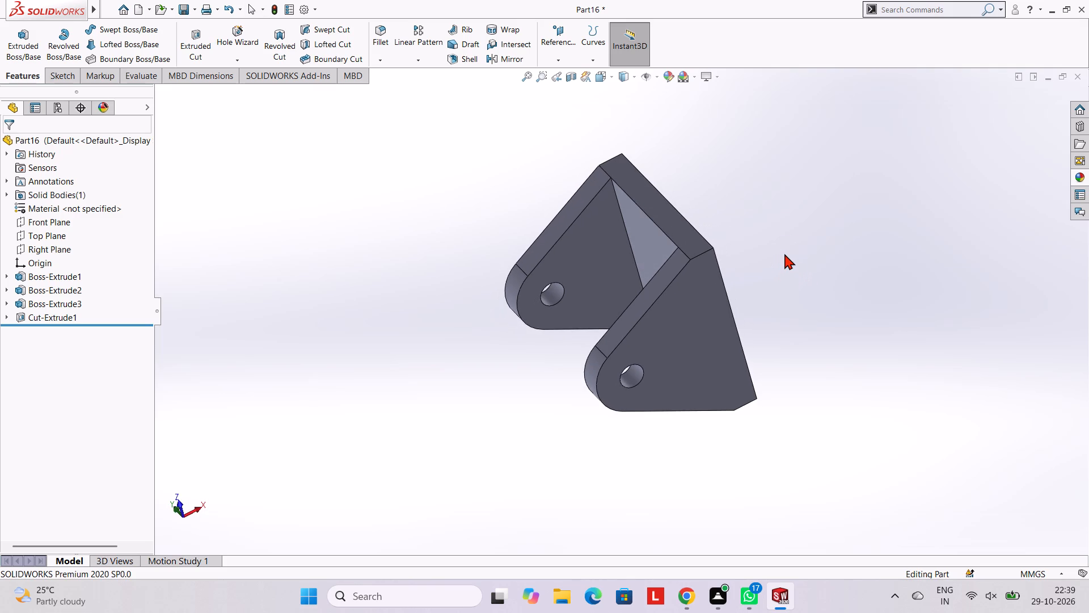
middle_click_drag(837, 234, 797, 260)
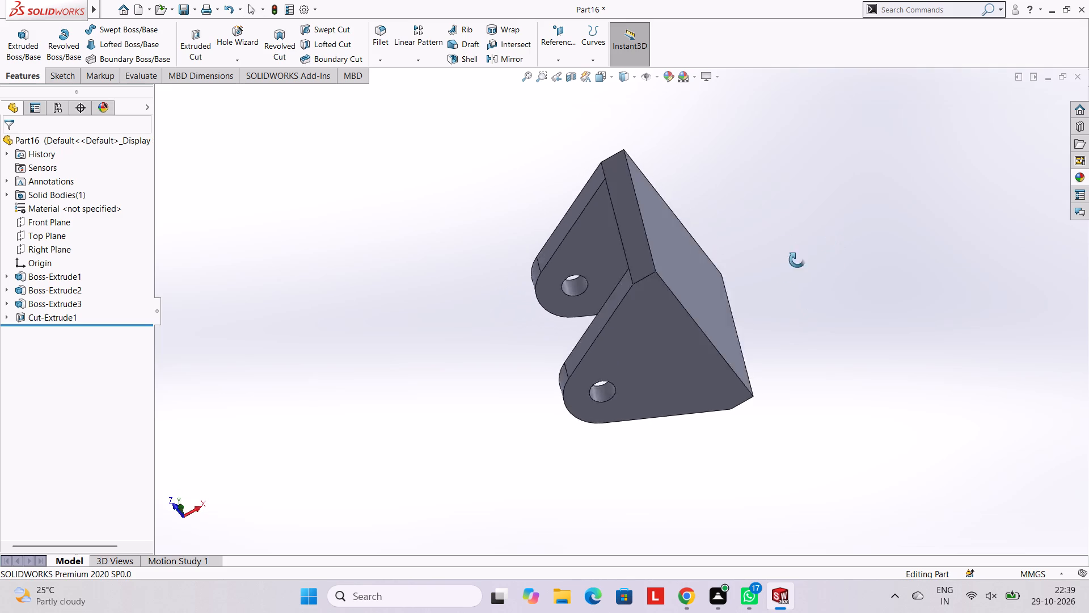
middle_click_drag(797, 260, 798, 231)
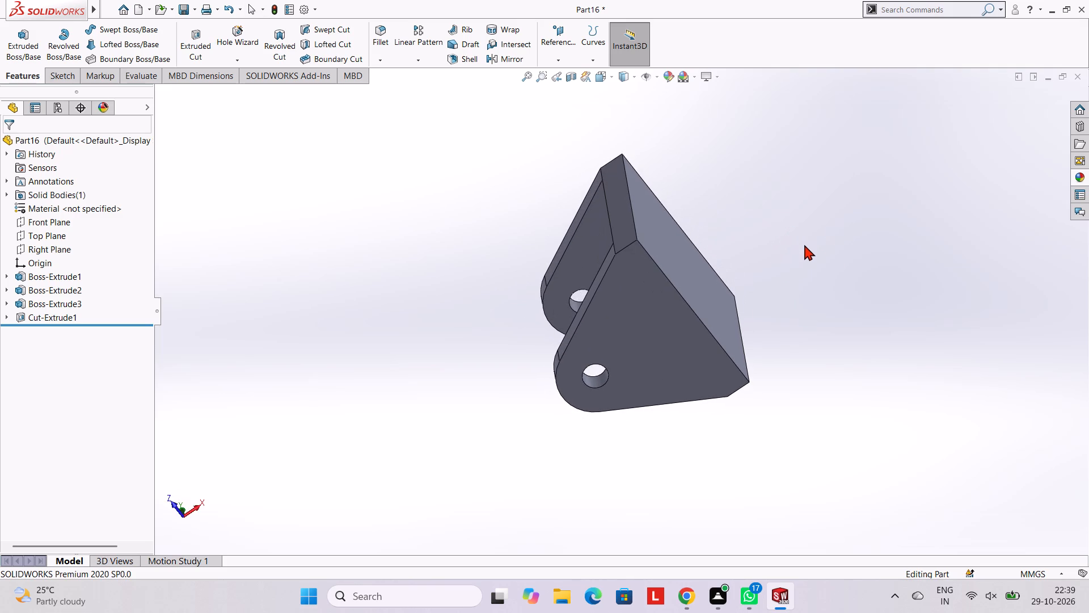
Start a new sketch on the plate's outer back face, opposite the arms, viewed straight on.
middle_click_drag(792, 254, 702, 317)
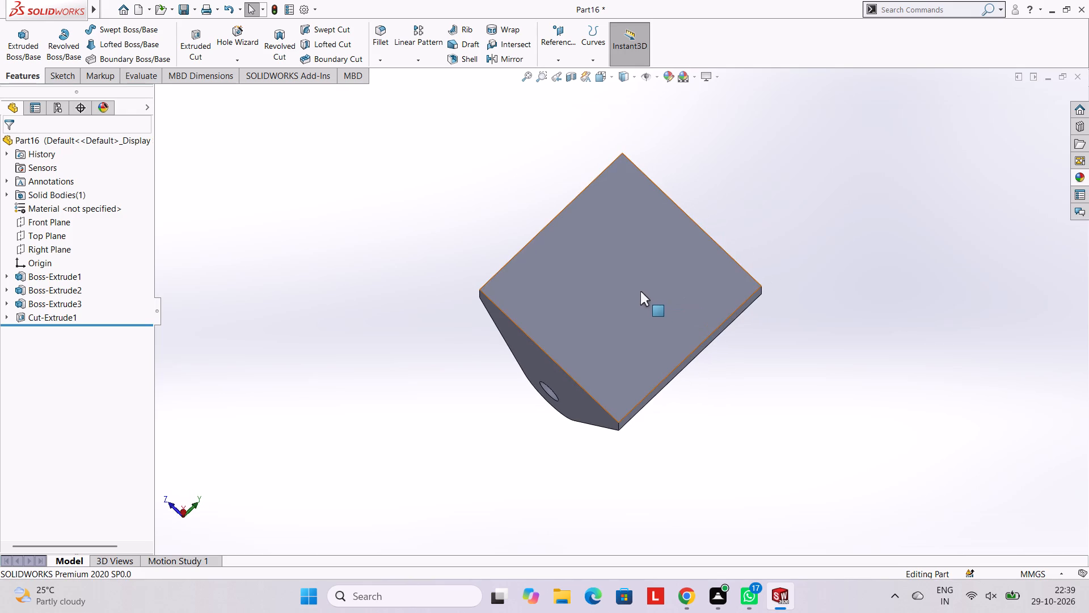
left_click(632, 282)
left_click(685, 246)
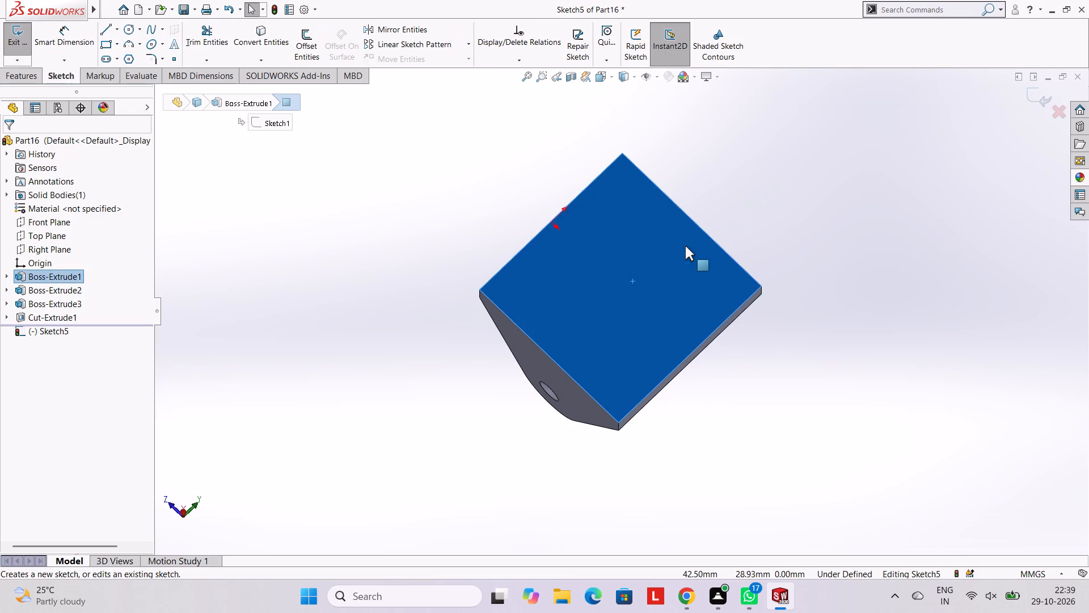
key("ctrl+8")
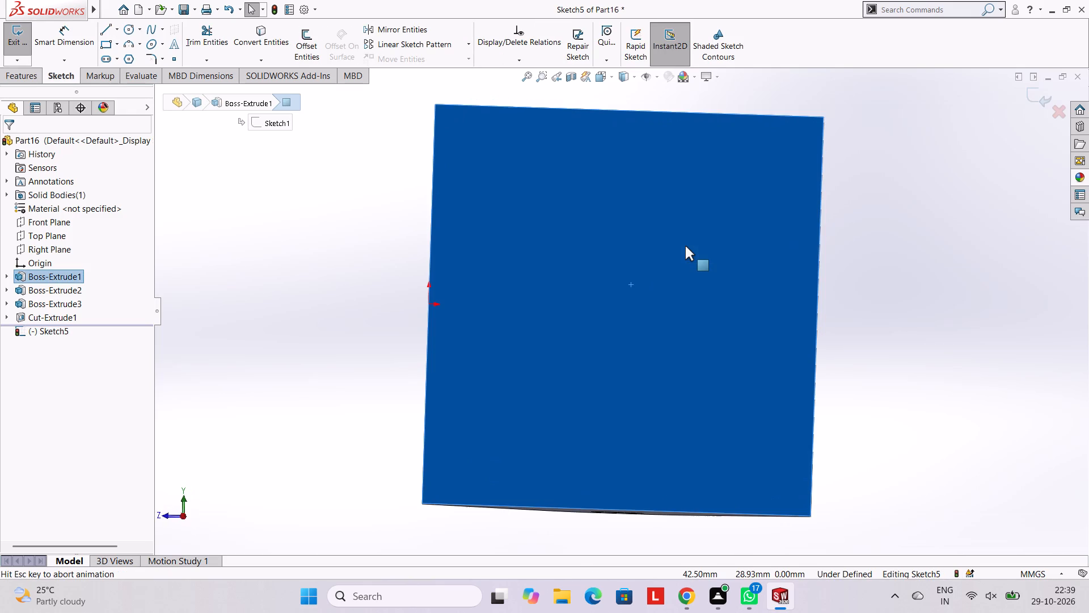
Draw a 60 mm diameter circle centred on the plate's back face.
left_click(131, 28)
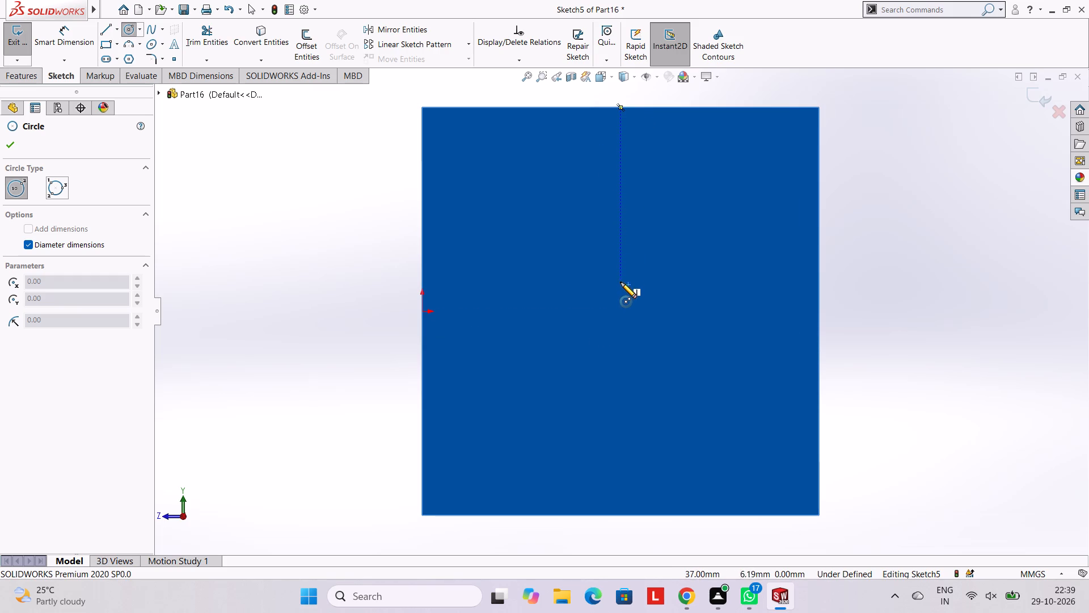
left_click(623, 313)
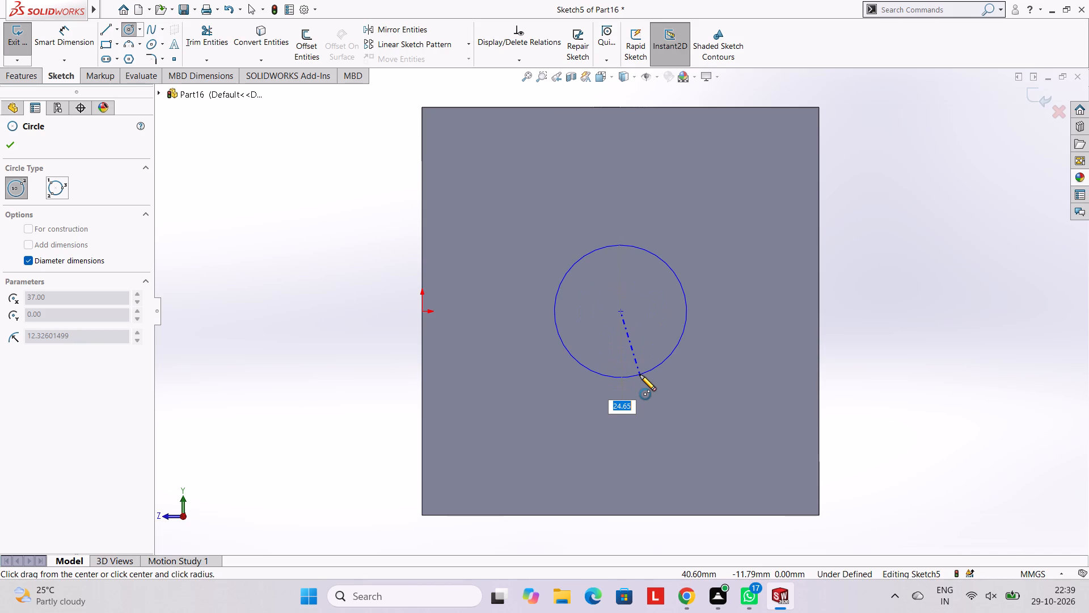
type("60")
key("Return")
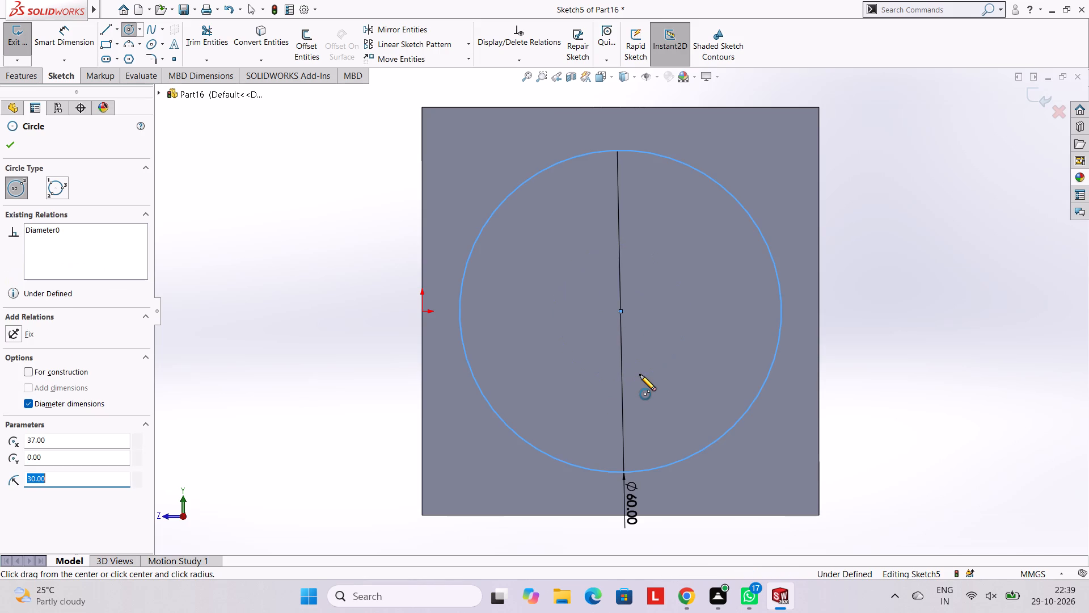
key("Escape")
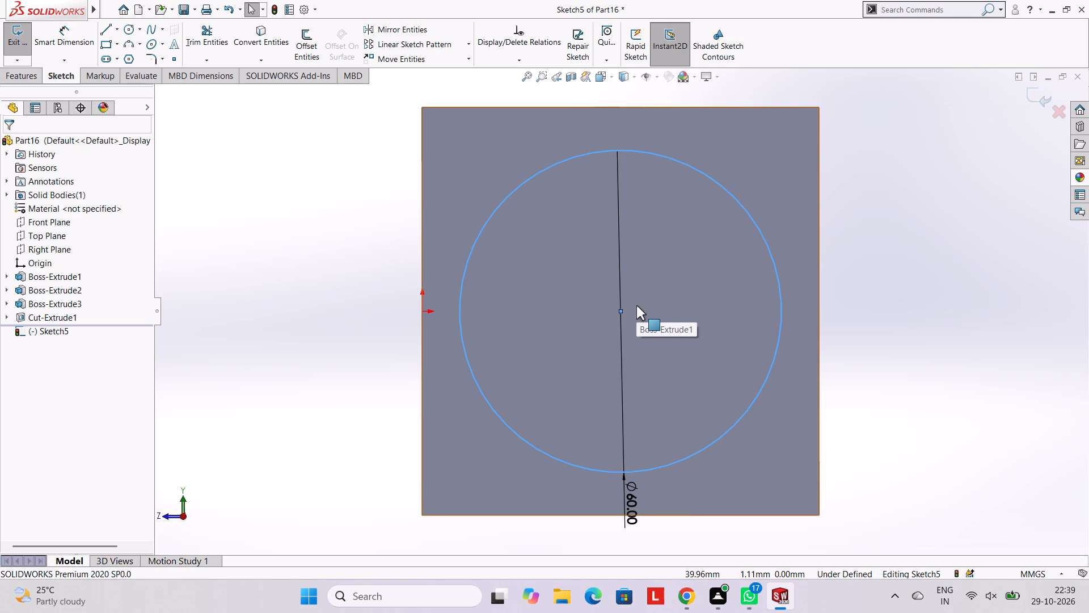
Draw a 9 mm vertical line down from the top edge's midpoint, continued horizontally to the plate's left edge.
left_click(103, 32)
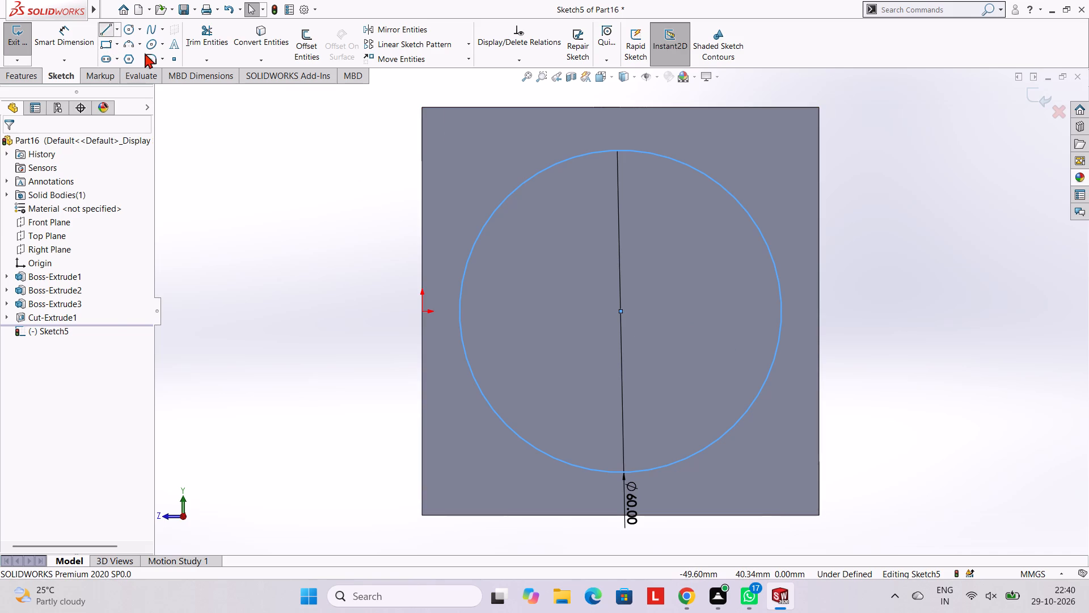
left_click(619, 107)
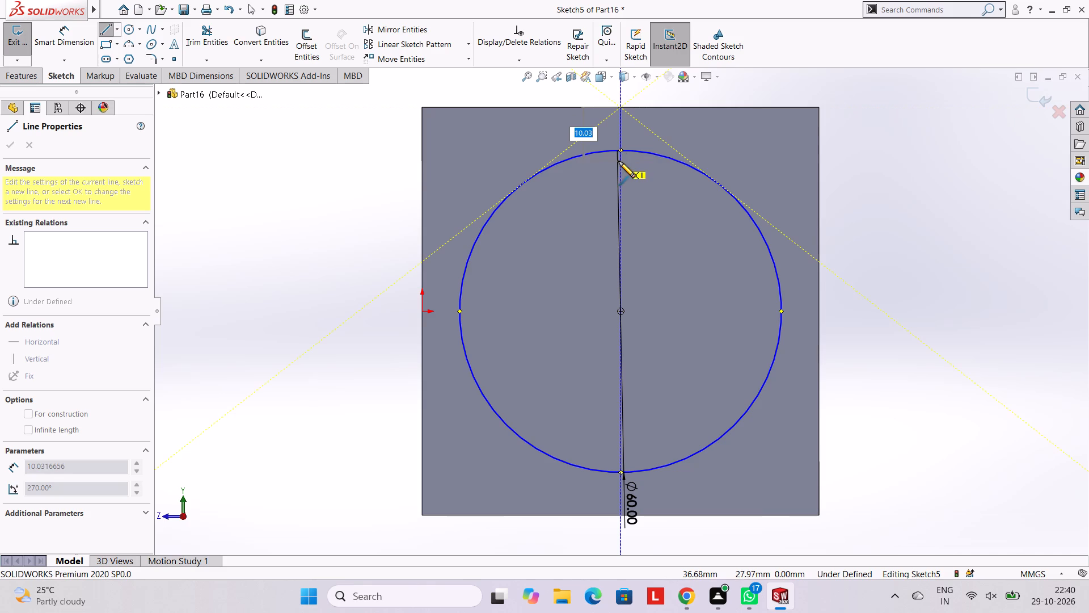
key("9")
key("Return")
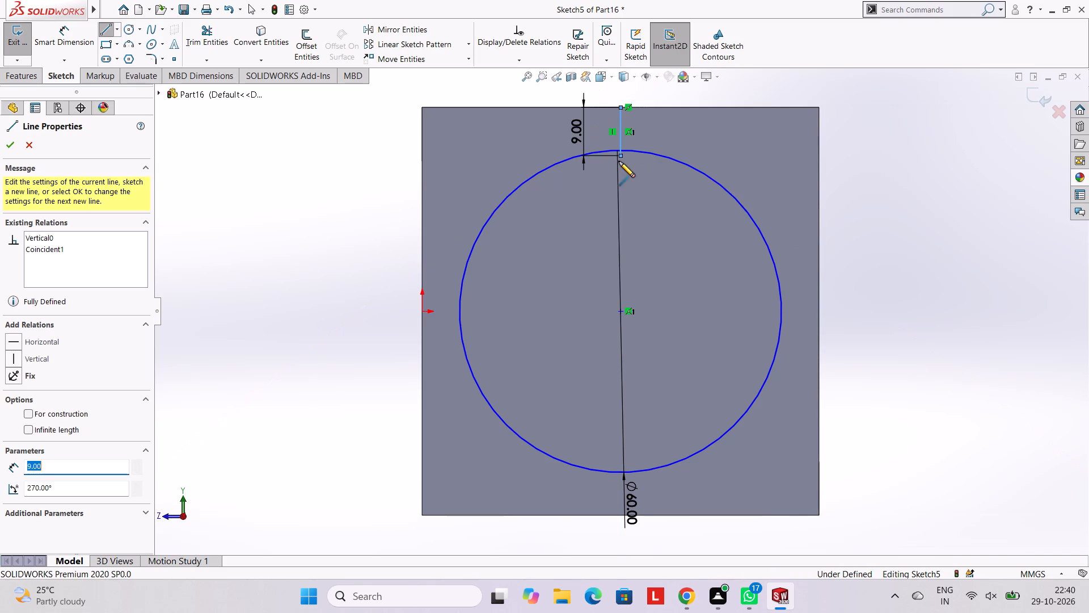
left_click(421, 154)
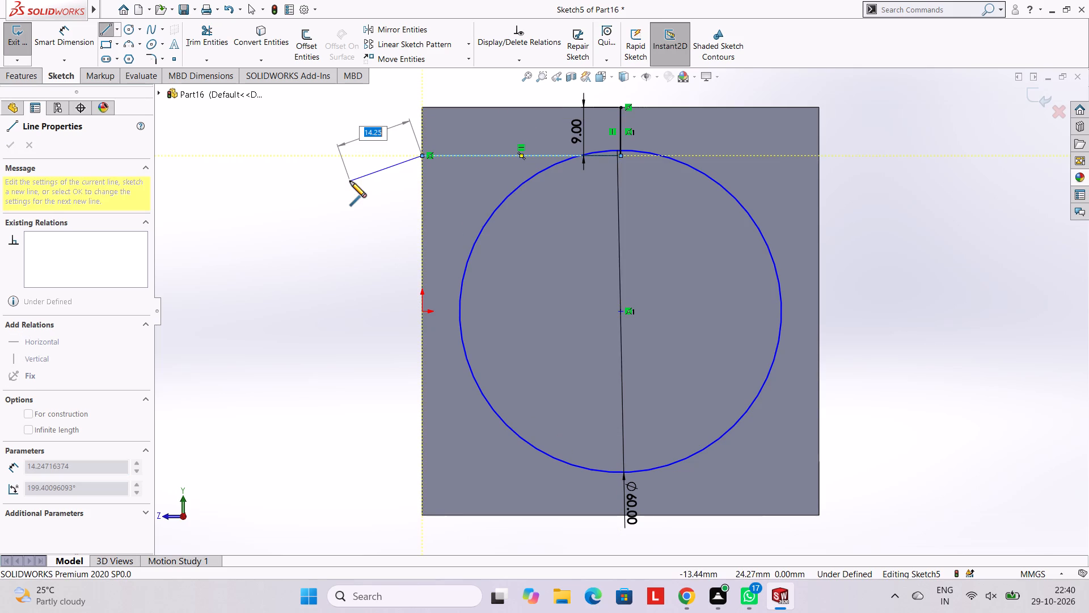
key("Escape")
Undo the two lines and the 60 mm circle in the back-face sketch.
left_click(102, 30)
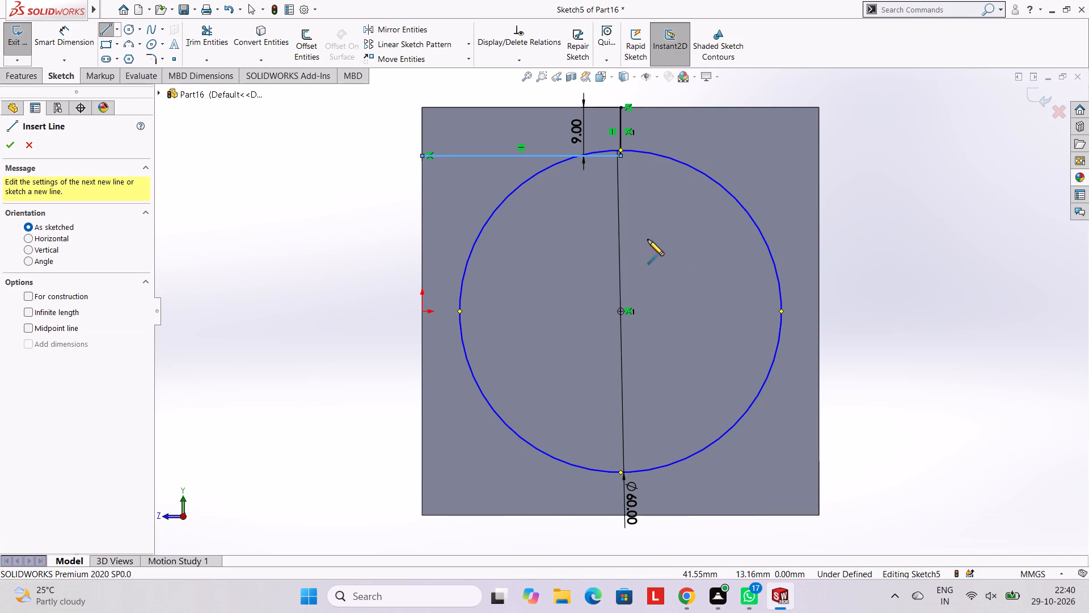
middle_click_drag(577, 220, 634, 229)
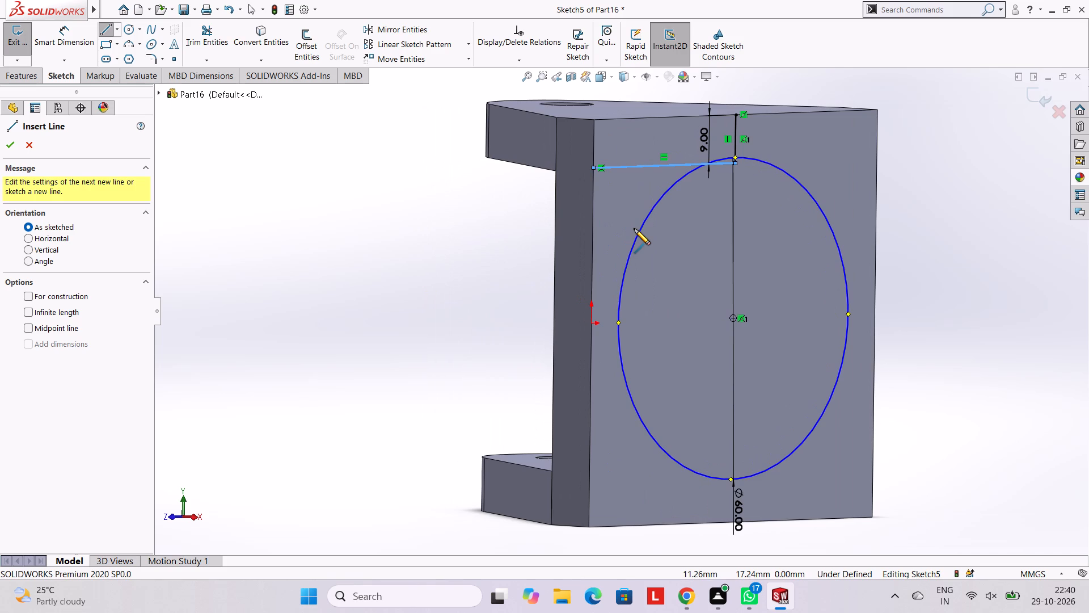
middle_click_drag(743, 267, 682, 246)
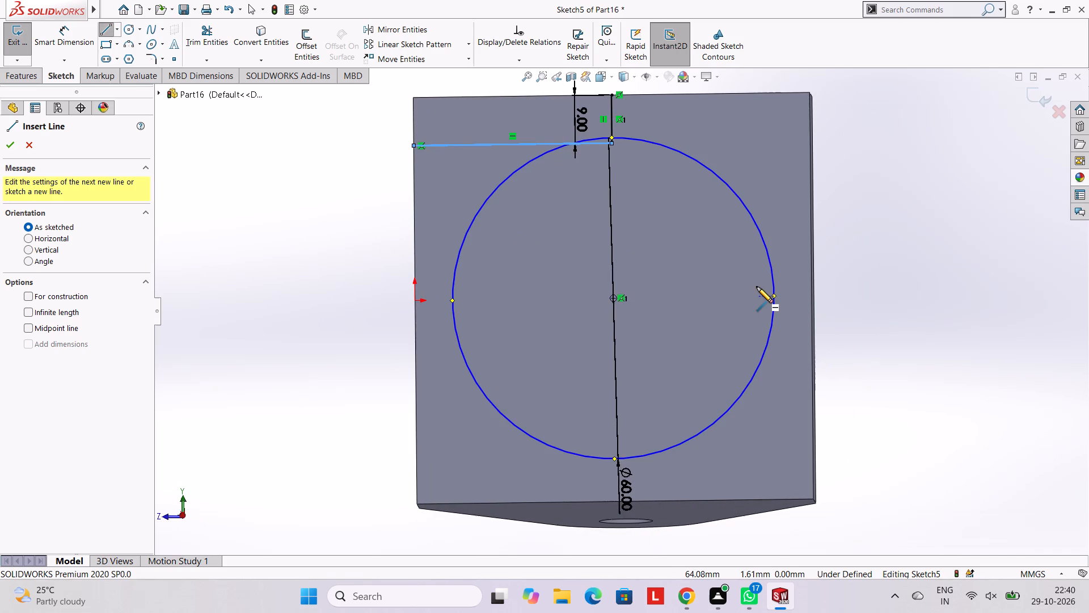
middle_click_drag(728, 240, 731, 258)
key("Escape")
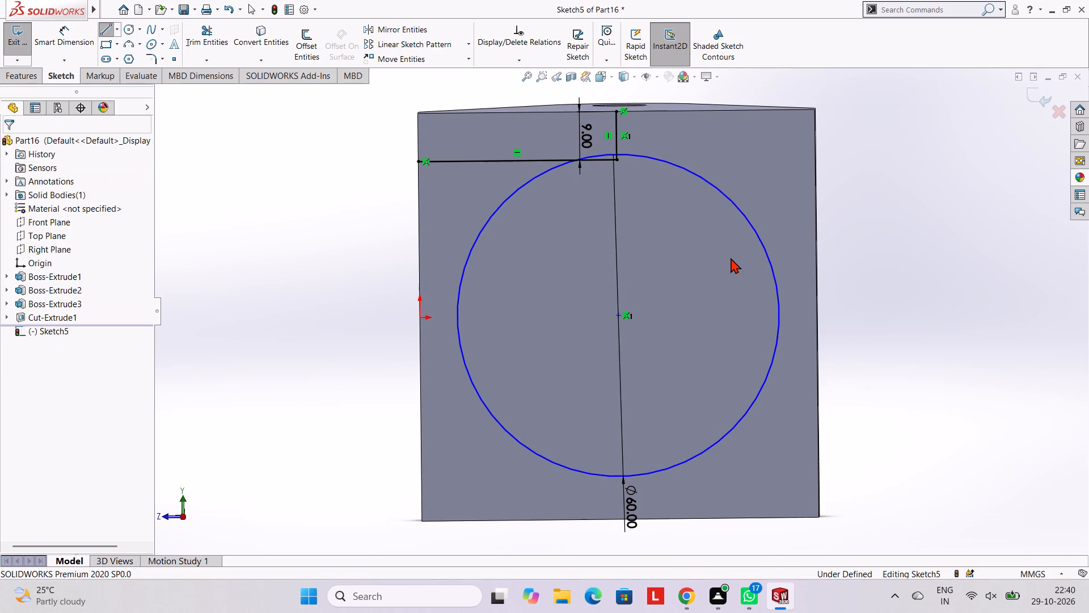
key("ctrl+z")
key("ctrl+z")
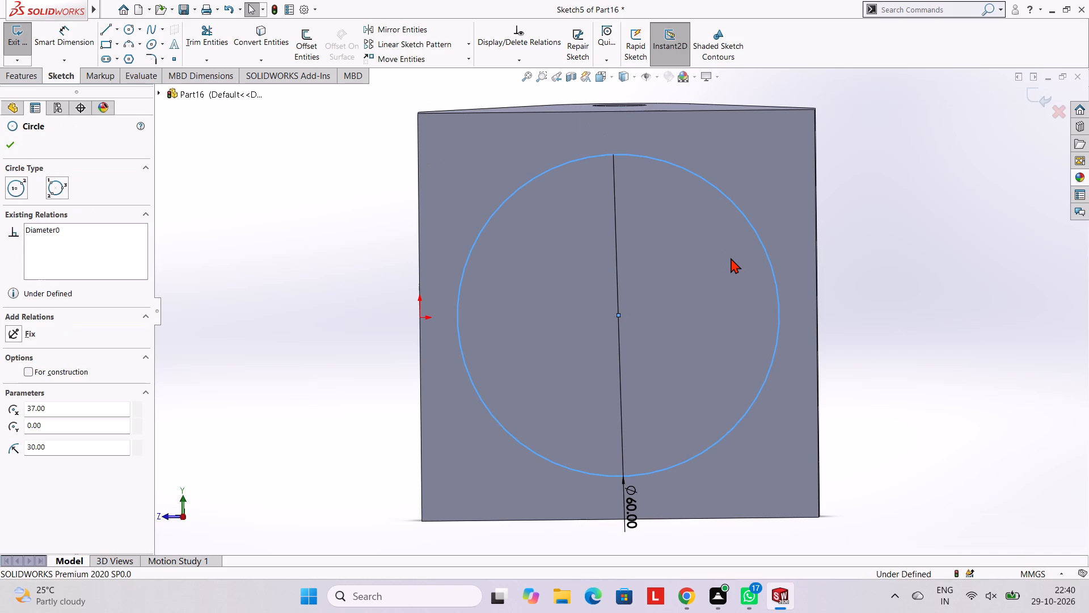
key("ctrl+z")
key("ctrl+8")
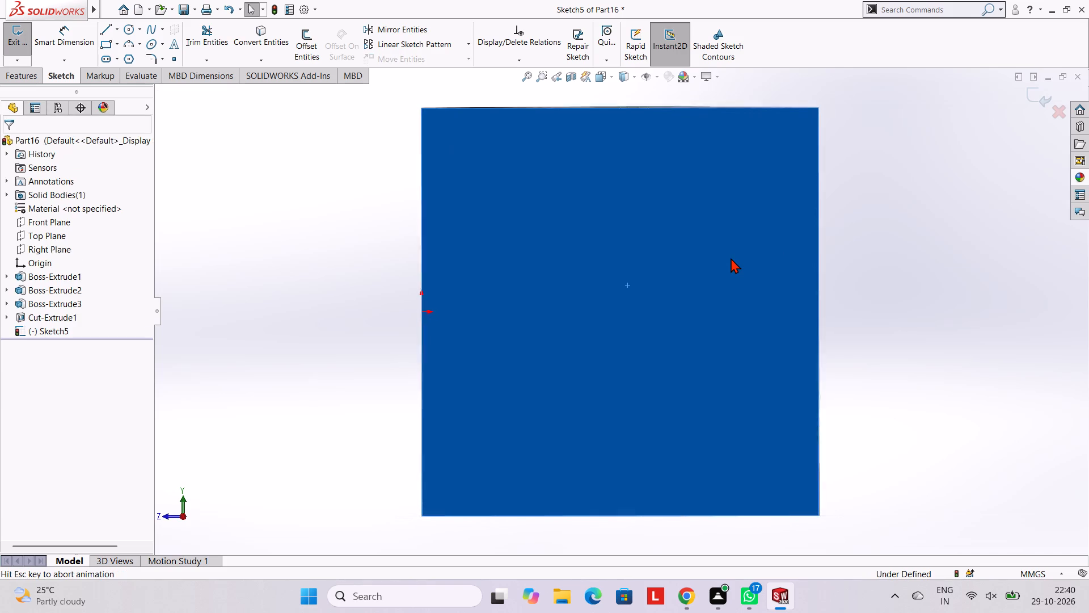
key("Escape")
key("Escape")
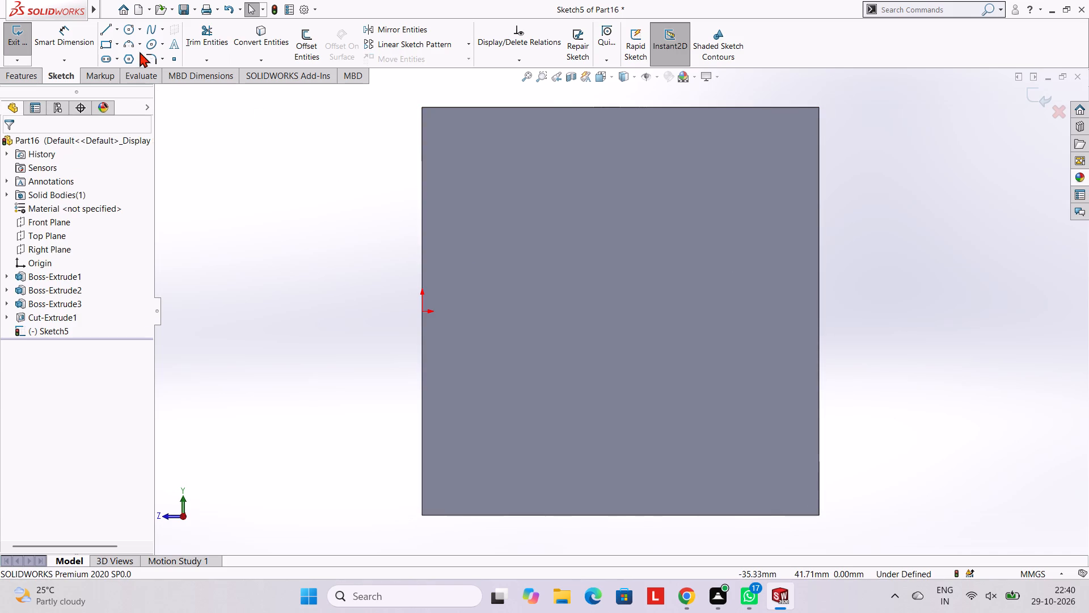
Draw a 60 mm diameter circle centred on the plate's back face, level with the origin.
left_click(129, 33)
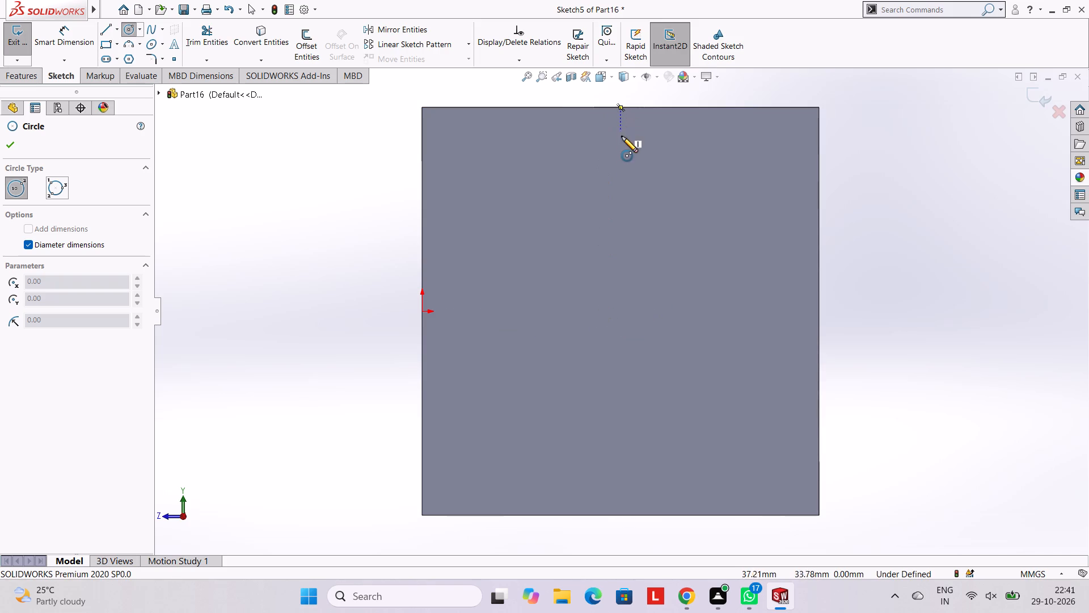
left_click(622, 310)
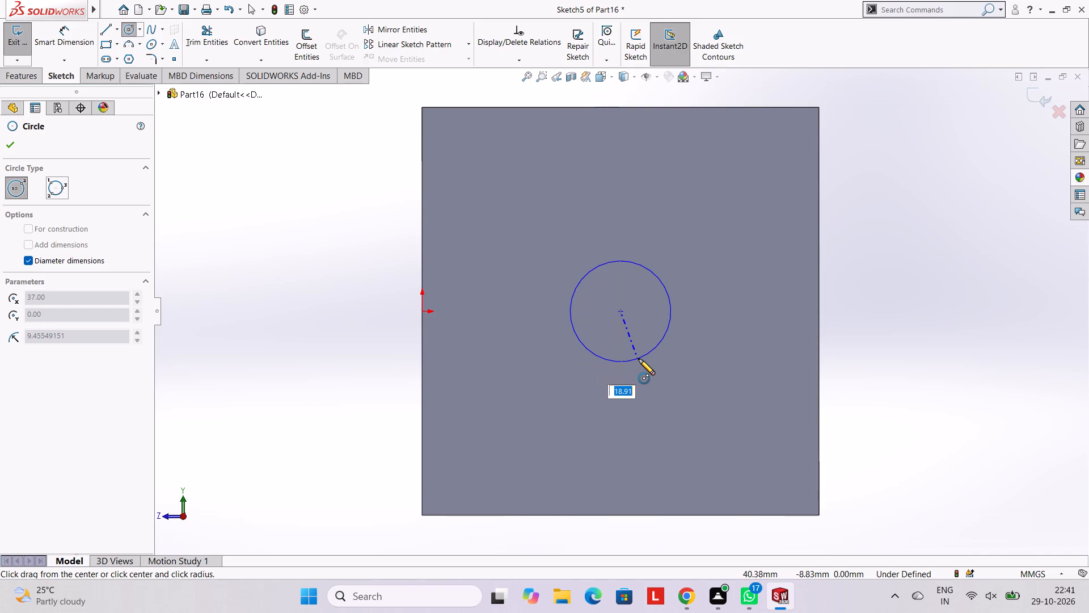
type("60")
key("Return")
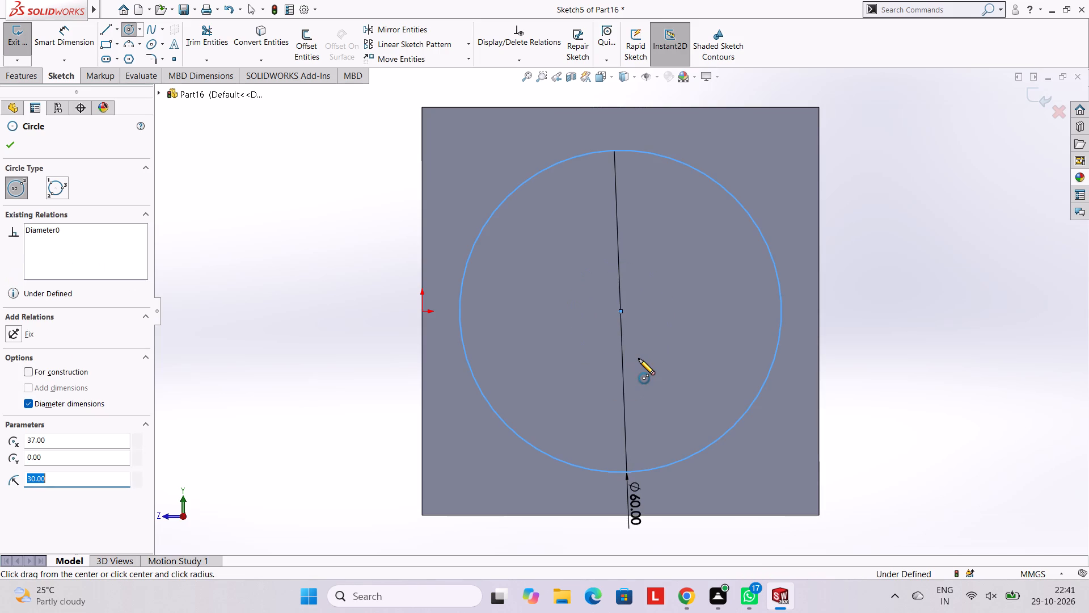
key("Escape")
key("Escape")
key("Escape")
key("Escape")
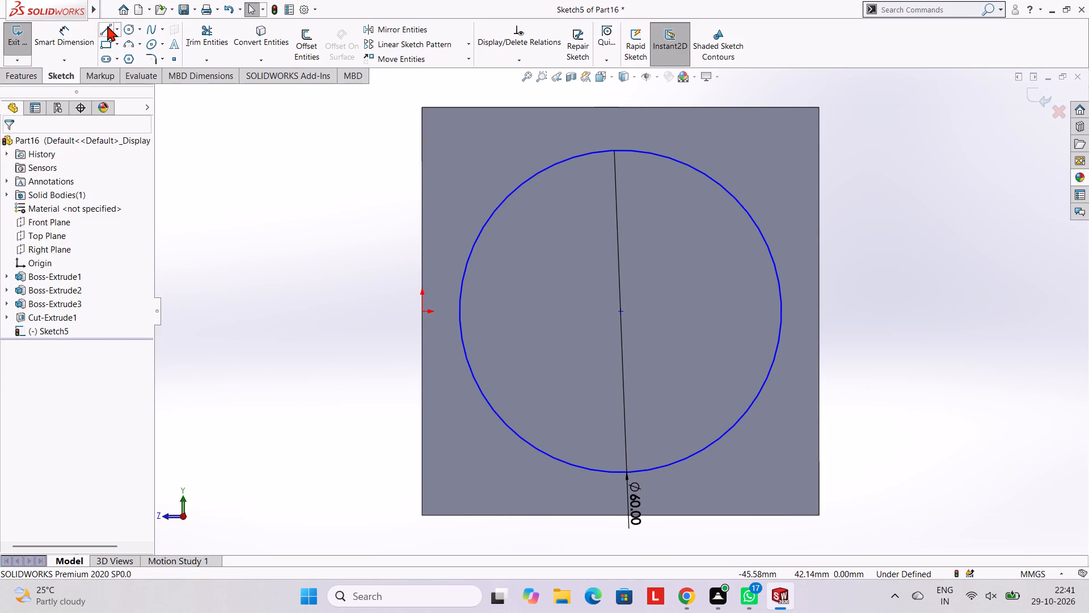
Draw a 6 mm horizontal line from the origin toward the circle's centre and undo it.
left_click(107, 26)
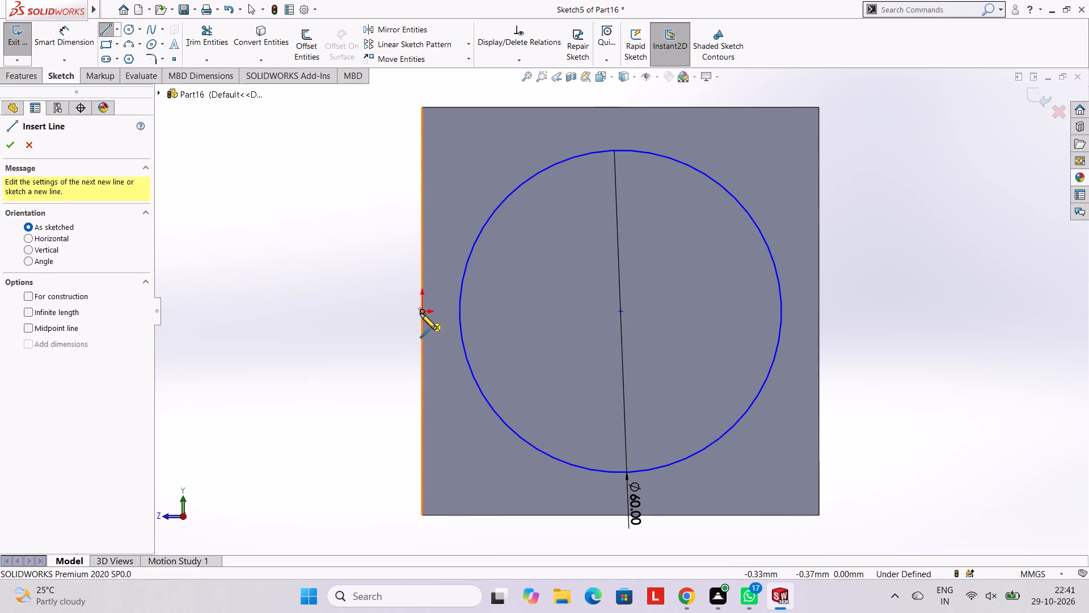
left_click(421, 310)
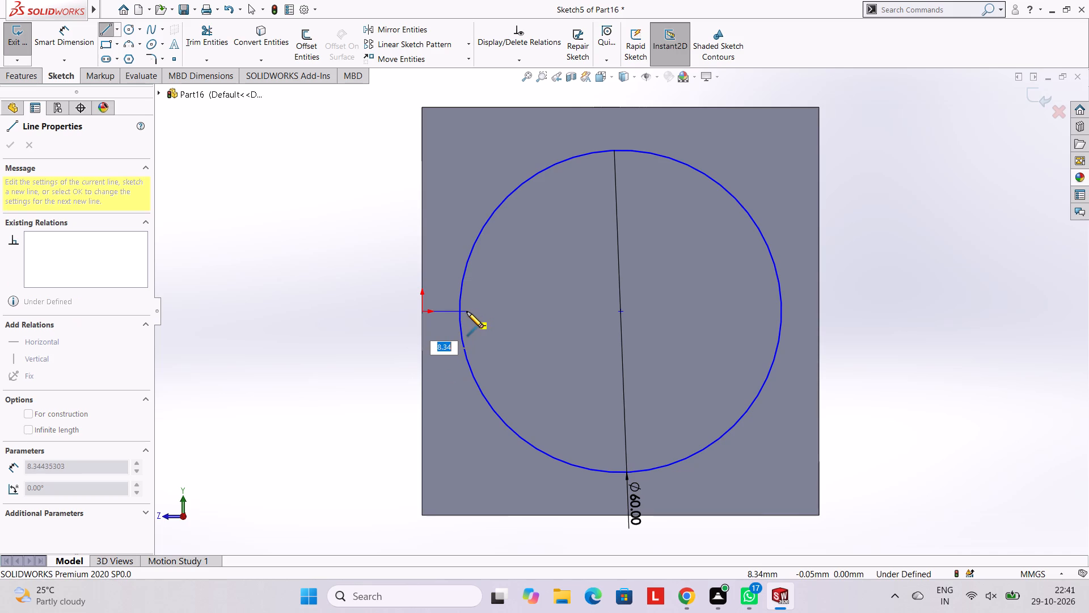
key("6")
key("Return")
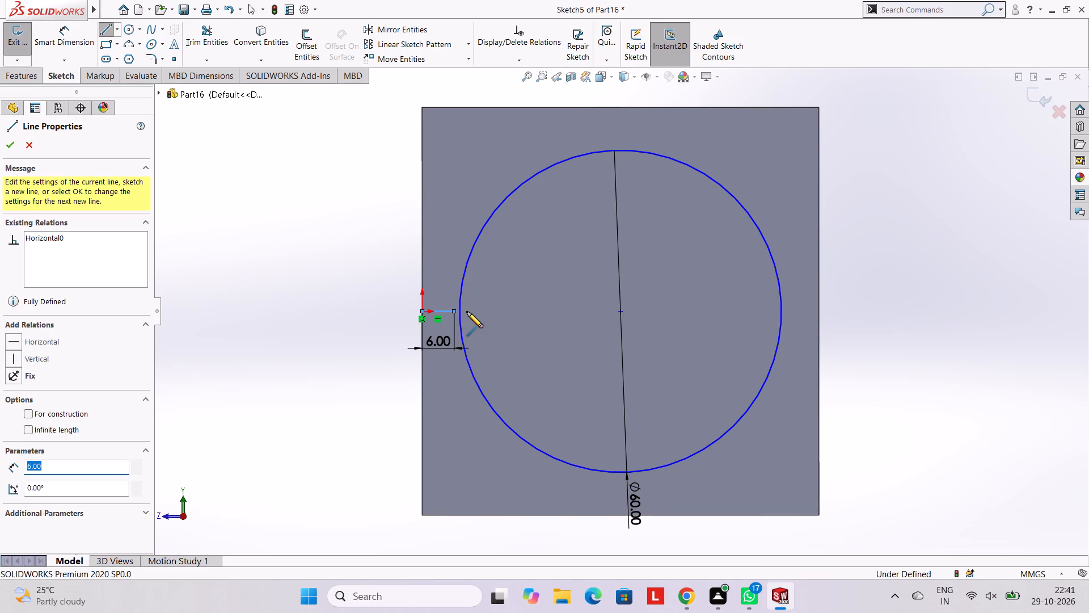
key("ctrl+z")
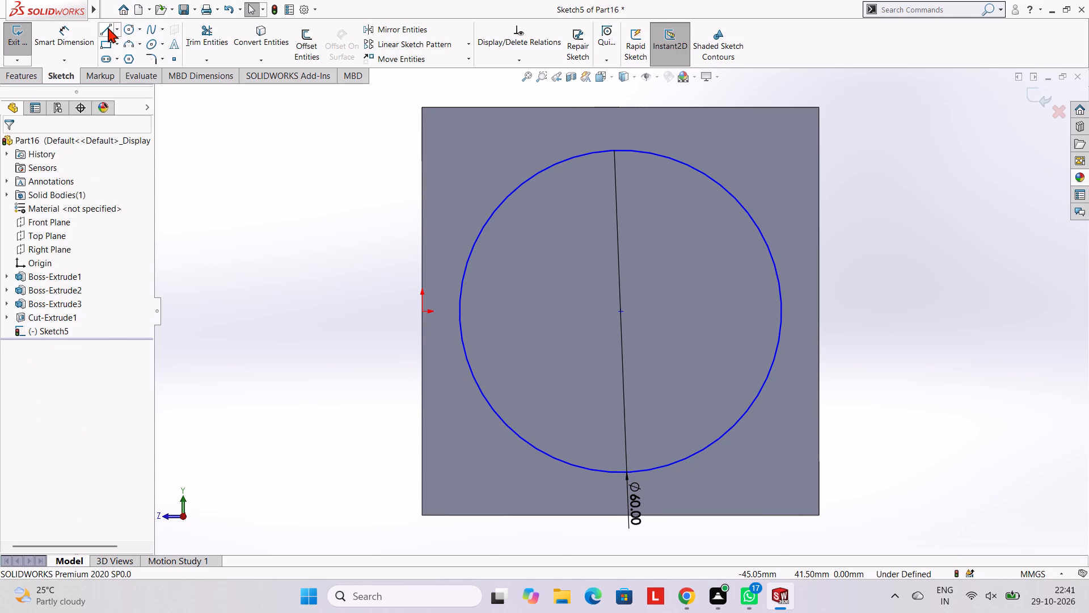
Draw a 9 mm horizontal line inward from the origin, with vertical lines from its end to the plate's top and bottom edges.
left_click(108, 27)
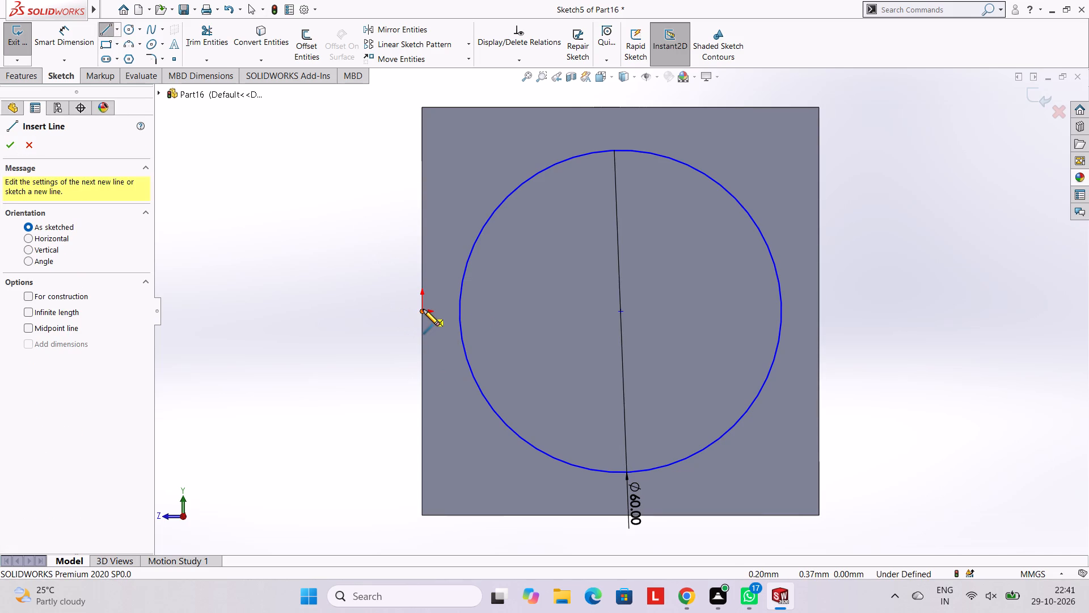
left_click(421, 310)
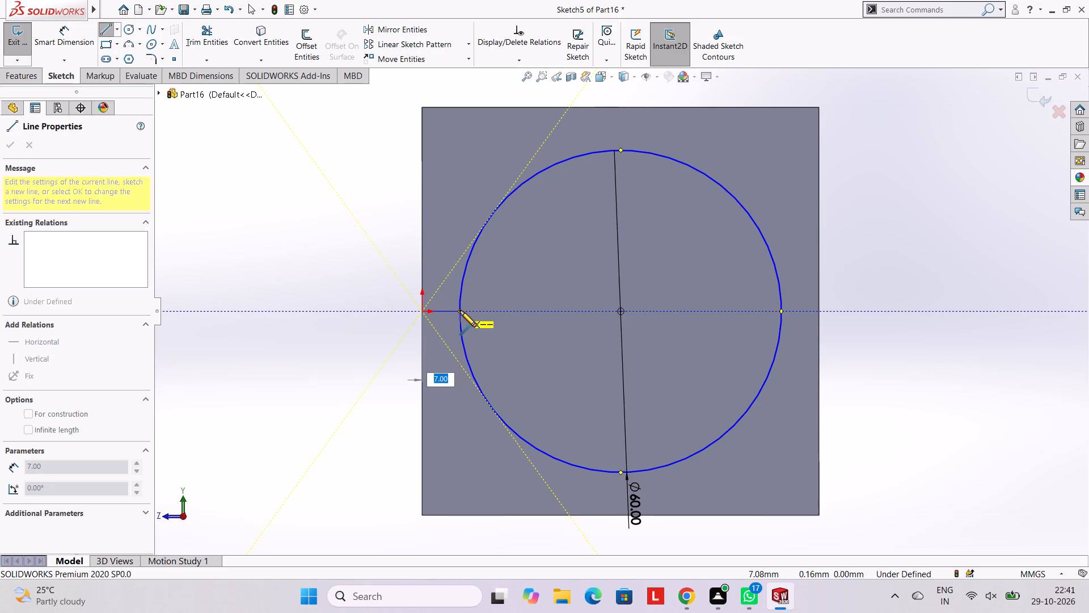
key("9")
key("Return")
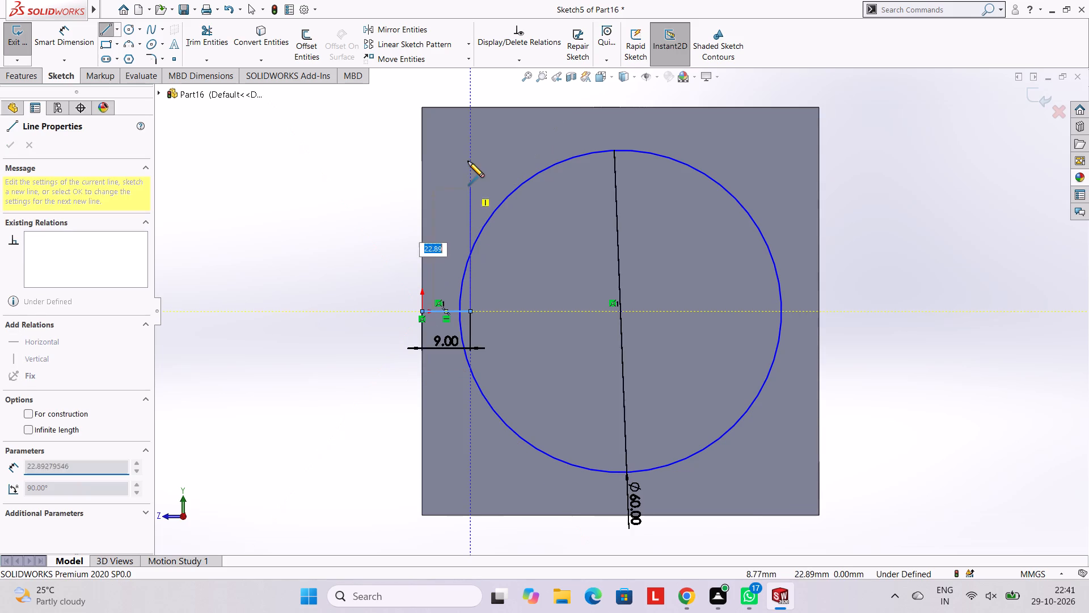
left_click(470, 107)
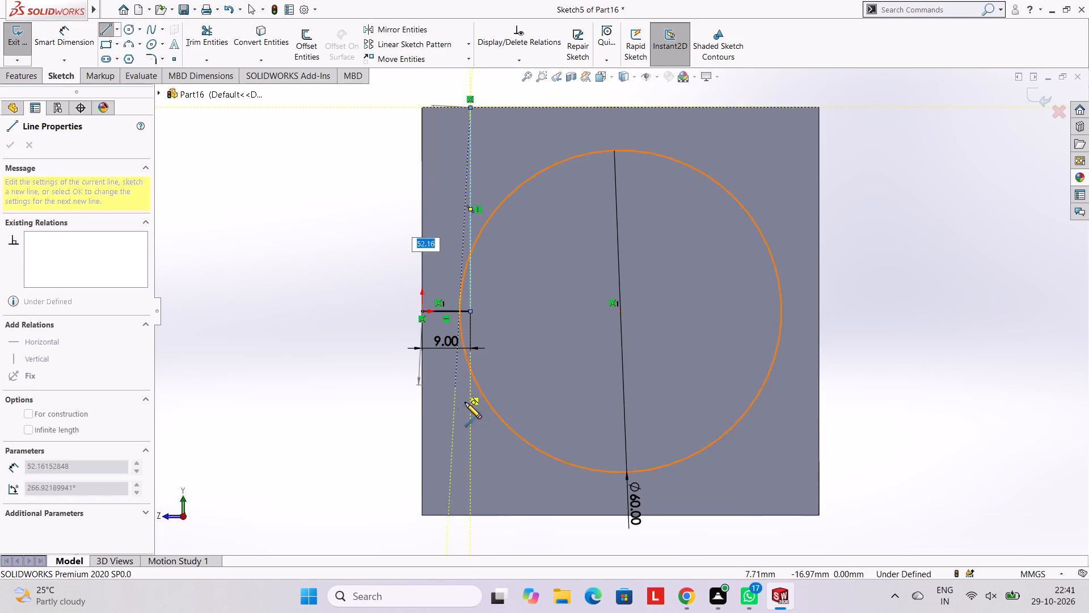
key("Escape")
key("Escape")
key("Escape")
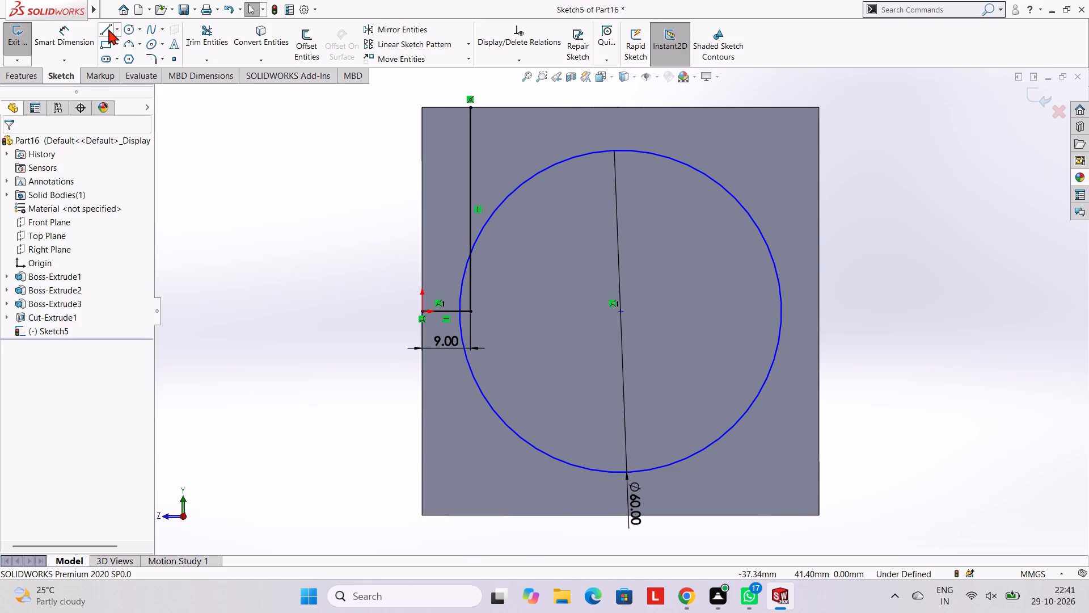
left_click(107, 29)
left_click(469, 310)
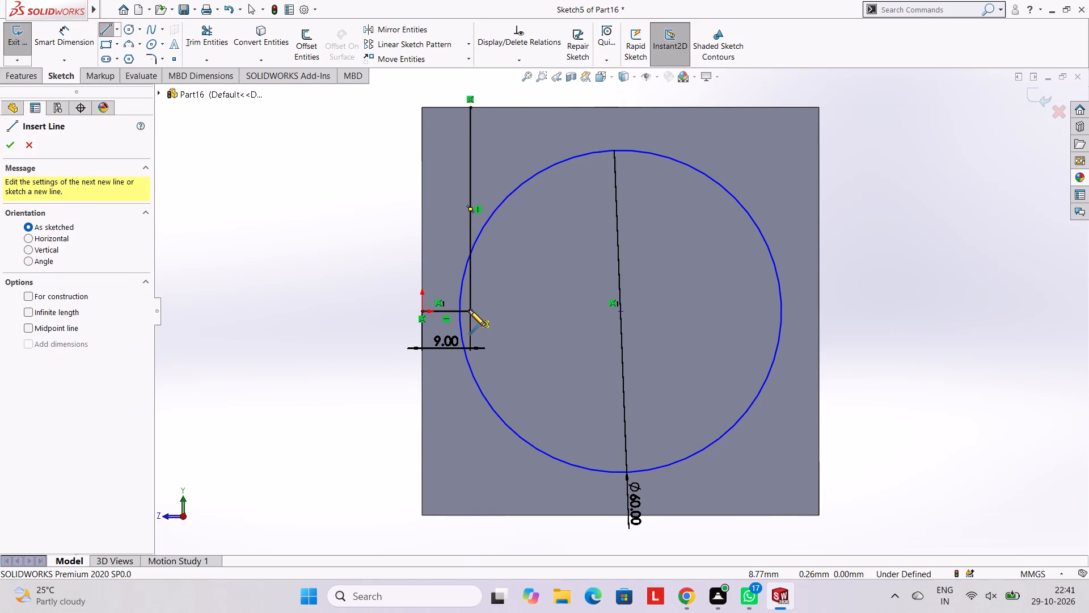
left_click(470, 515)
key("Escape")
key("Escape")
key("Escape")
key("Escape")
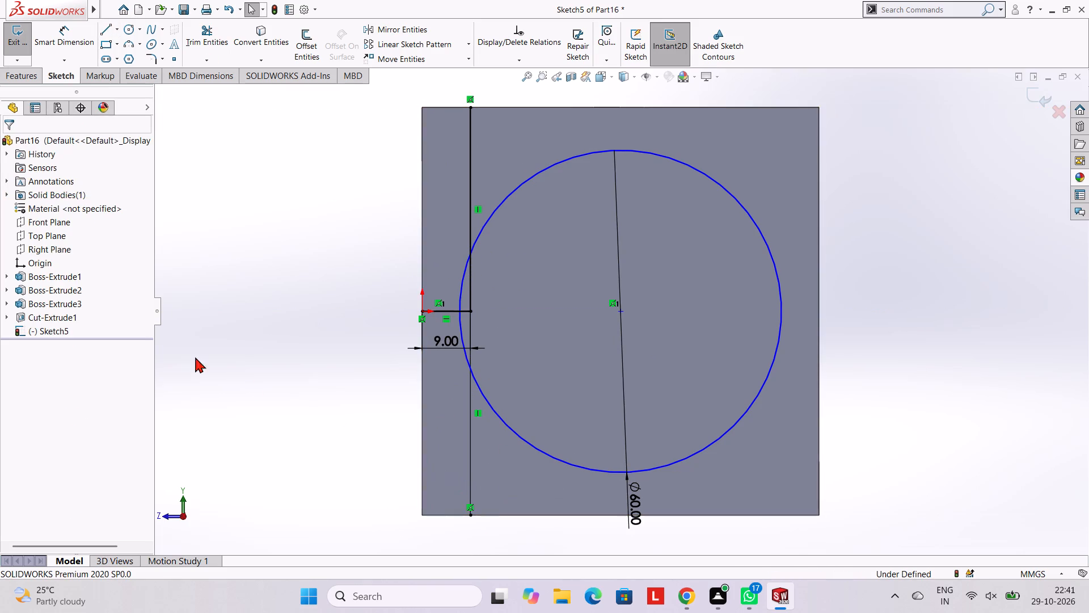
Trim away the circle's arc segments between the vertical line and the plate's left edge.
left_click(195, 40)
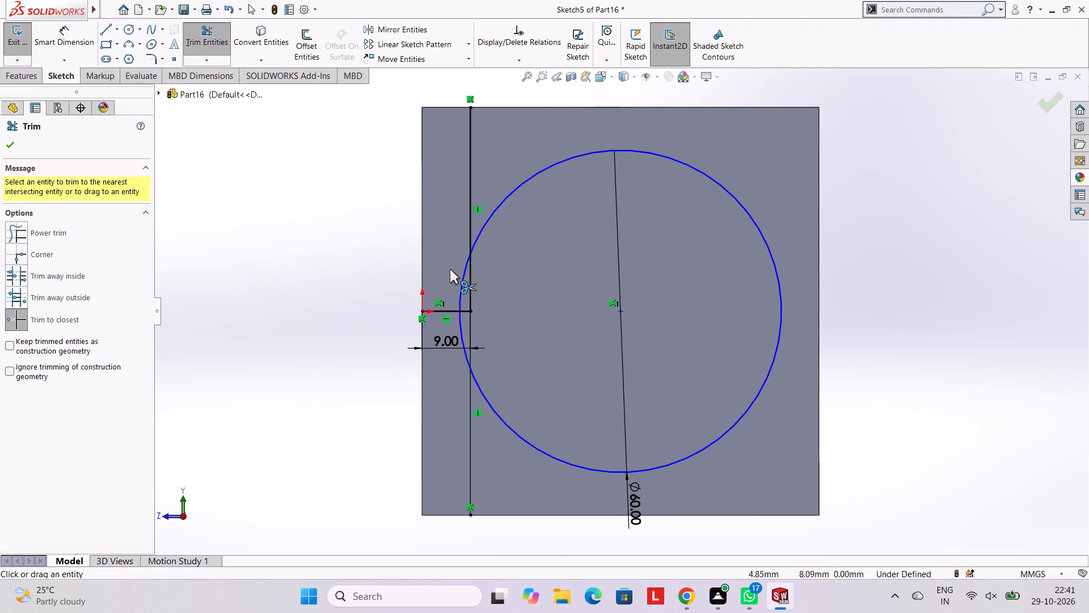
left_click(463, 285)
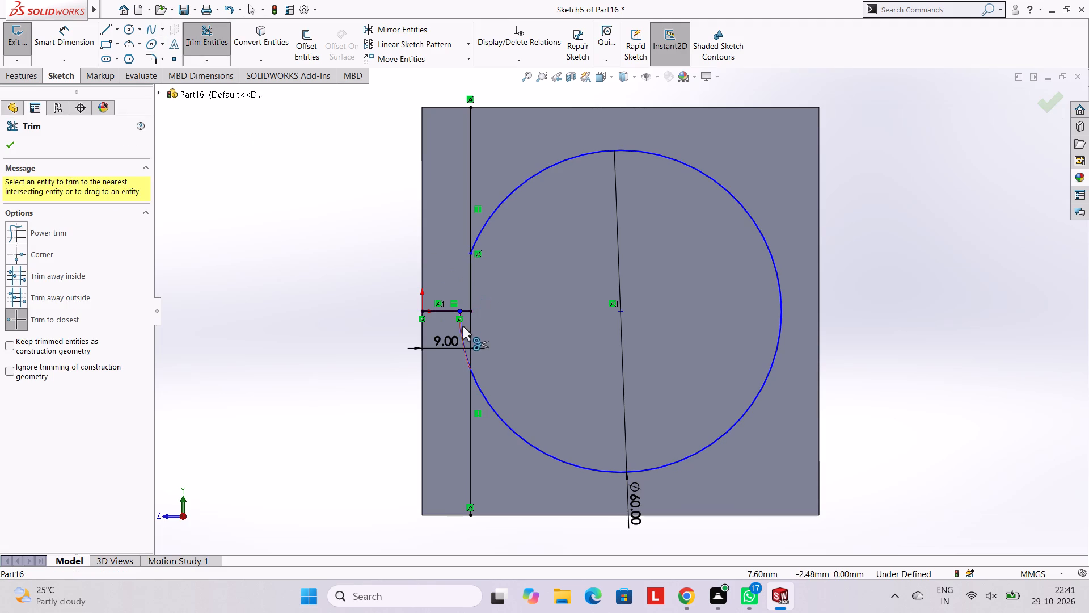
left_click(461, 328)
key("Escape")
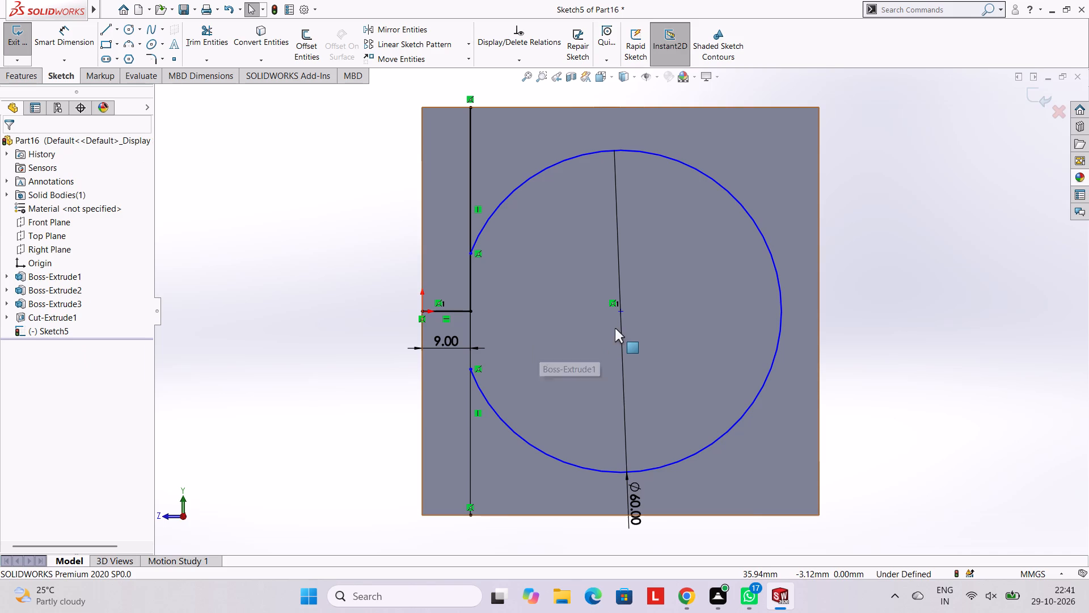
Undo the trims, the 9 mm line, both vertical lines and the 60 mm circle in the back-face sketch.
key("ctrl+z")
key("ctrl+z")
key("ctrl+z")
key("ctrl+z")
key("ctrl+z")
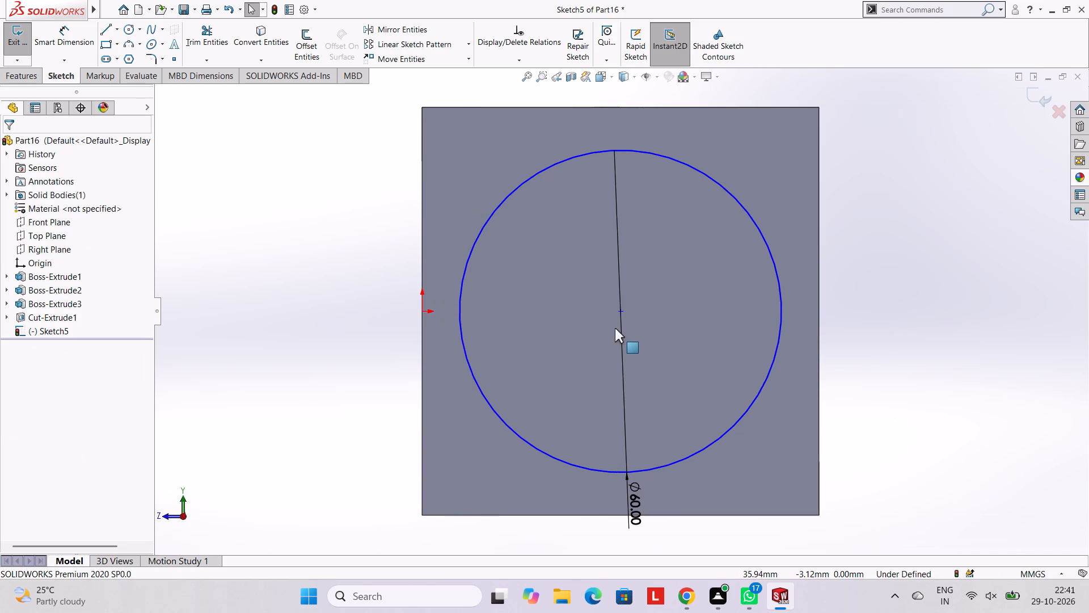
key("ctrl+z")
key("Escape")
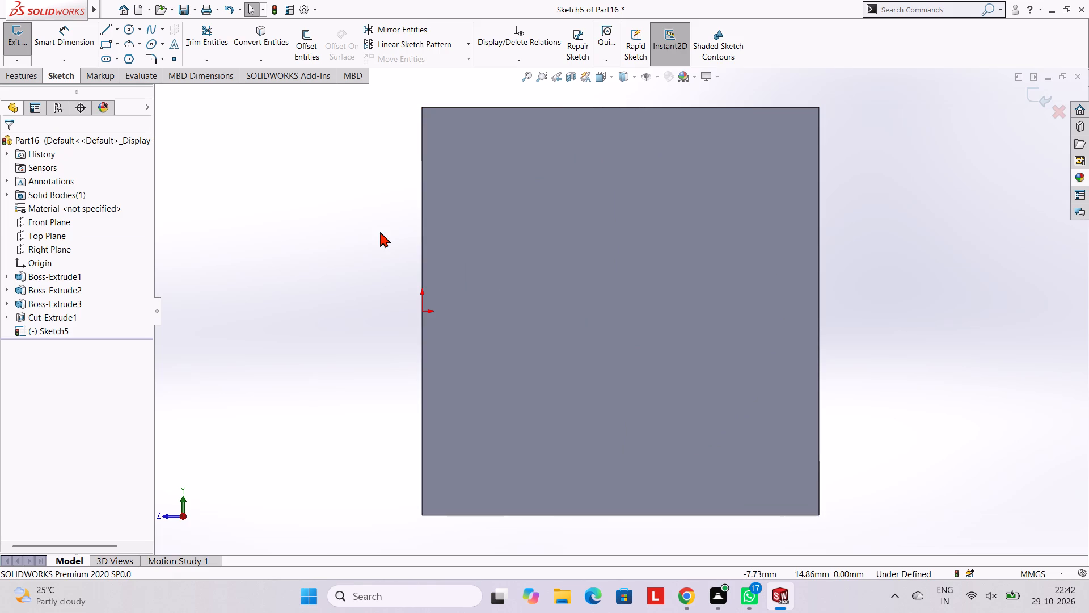
Draw a 60 mm diameter circle at the centre of the back face, level with the origin and below the top edge's midpoint.
left_click(133, 24)
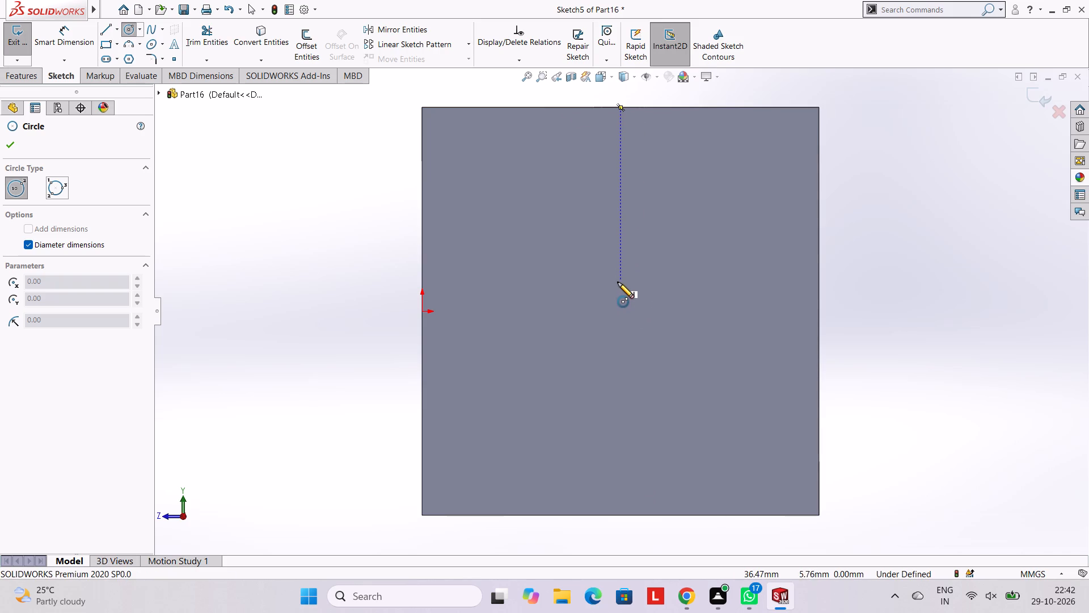
left_click(620, 313)
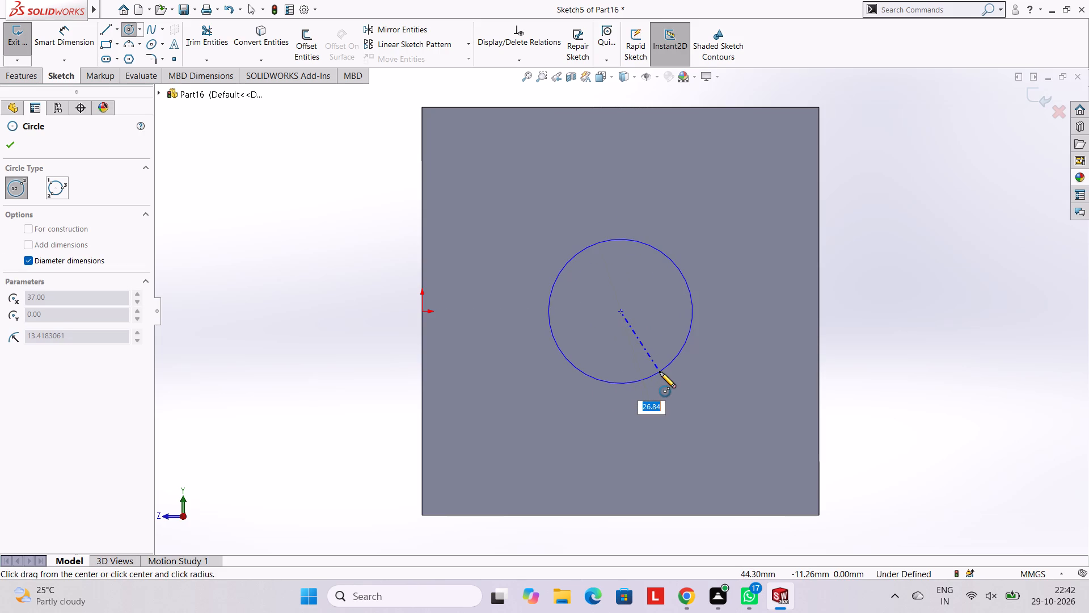
type("60")
key("Return")
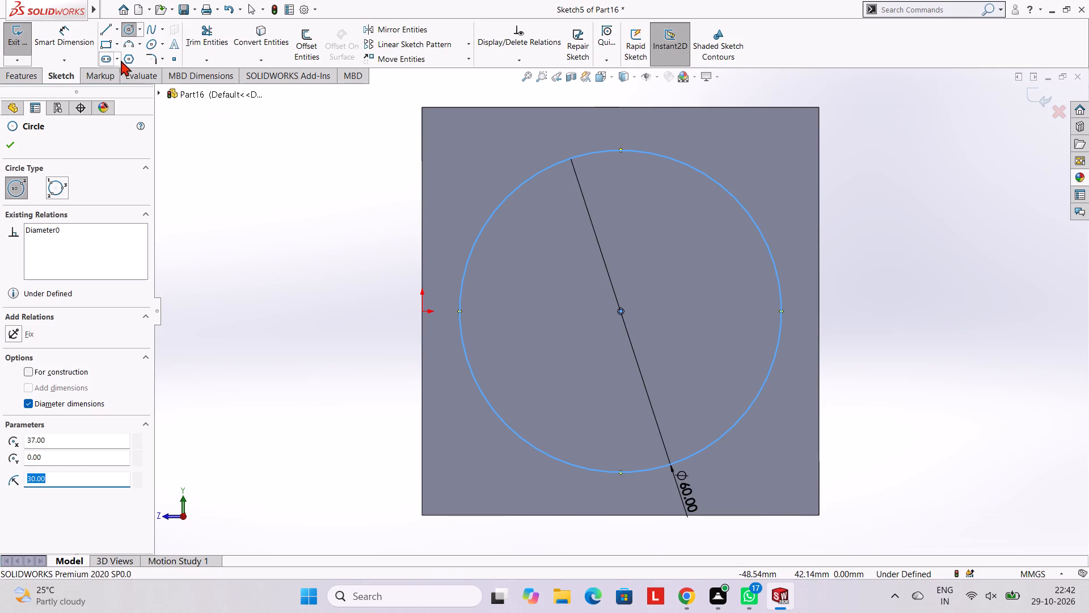
key("Escape")
key("Escape")
key("Escape")
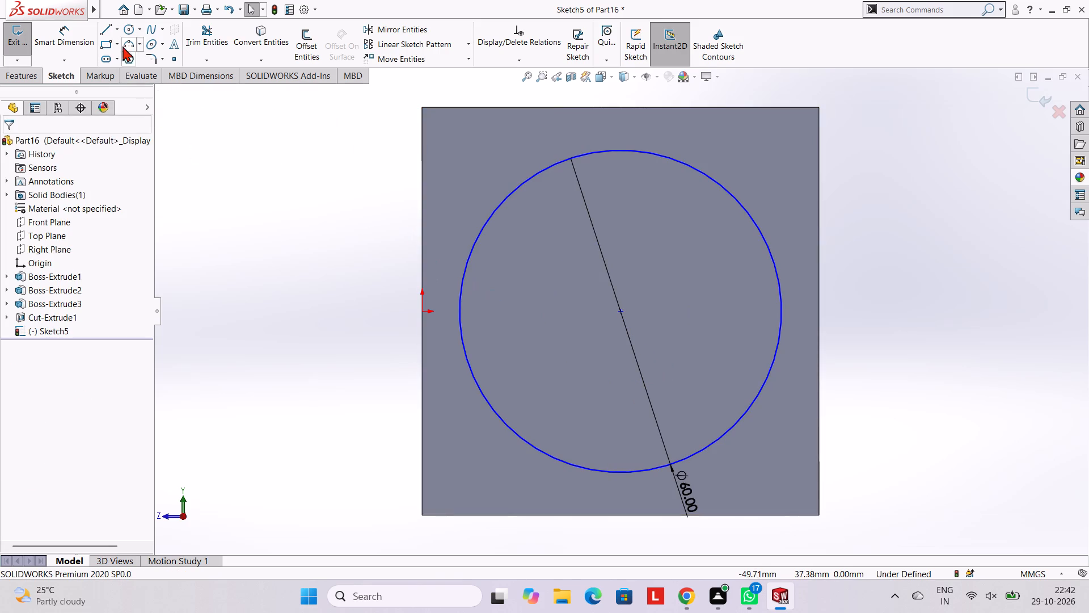
Draw a 9 mm vertical line down from the top edge's midpoint, with horizontal lines from its lower end to both side edges.
left_click(103, 28)
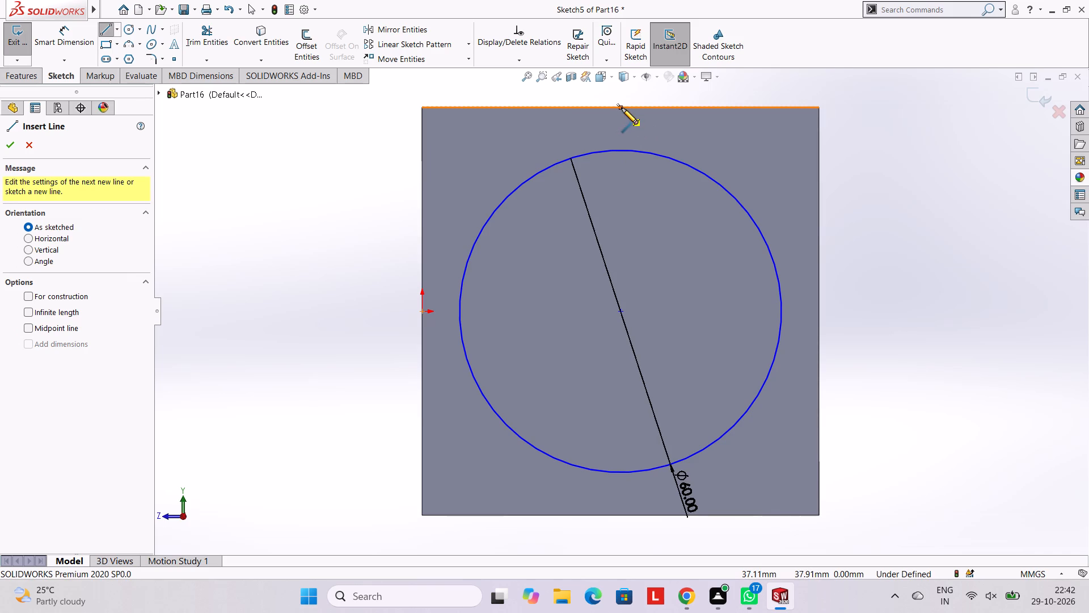
left_click(622, 108)
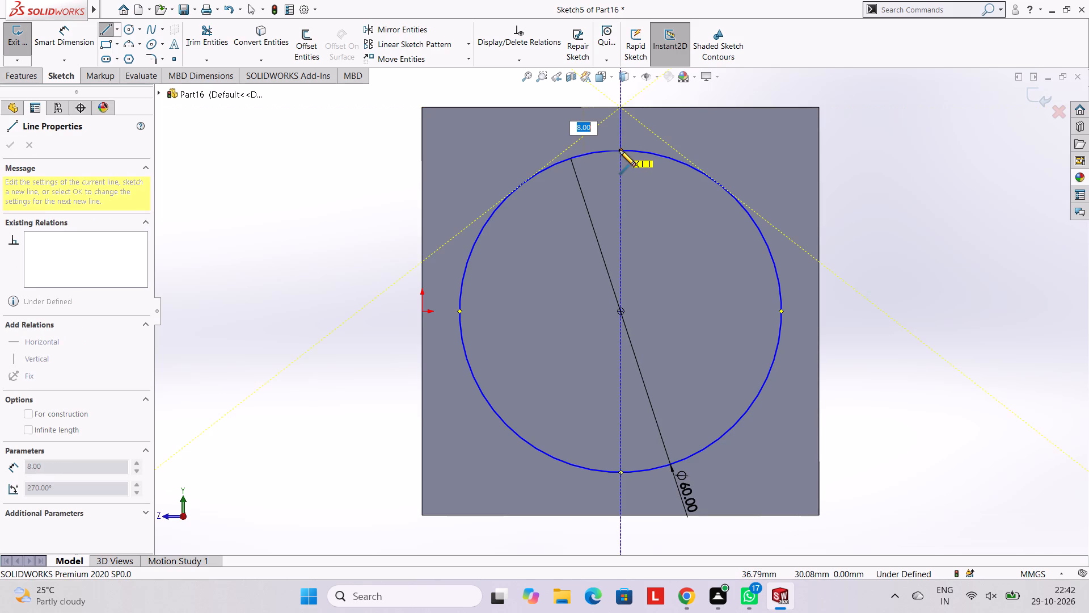
key("9")
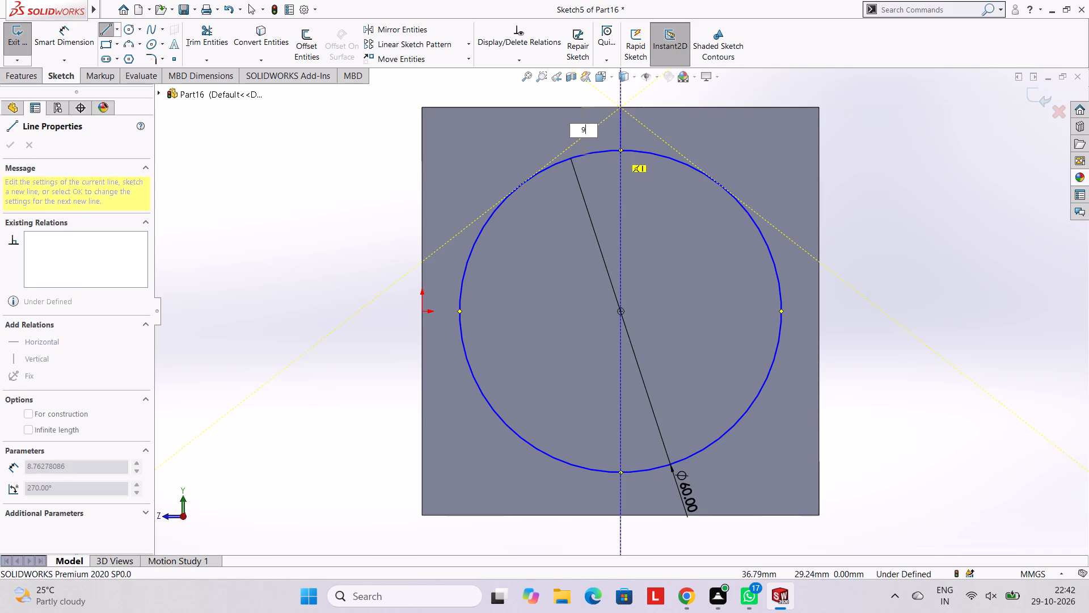
key("Return")
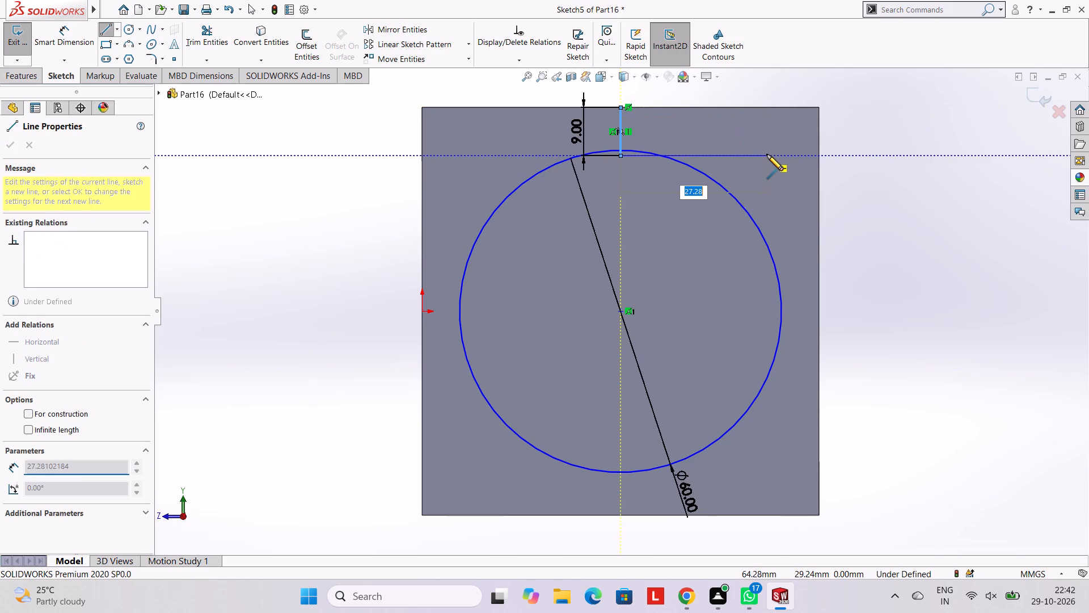
left_click(821, 156)
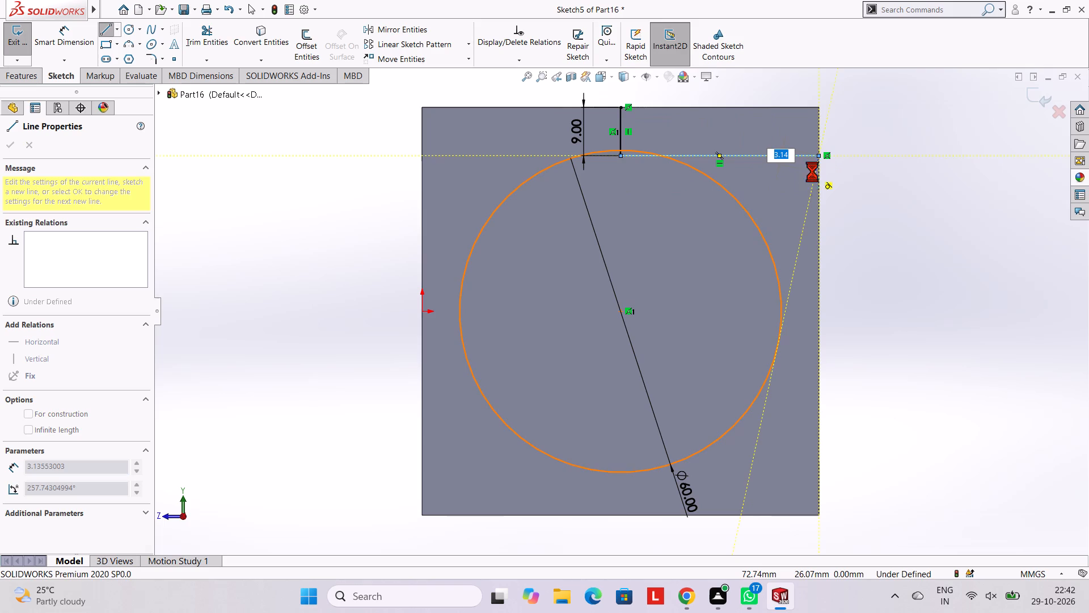
key("Escape")
left_click(101, 26)
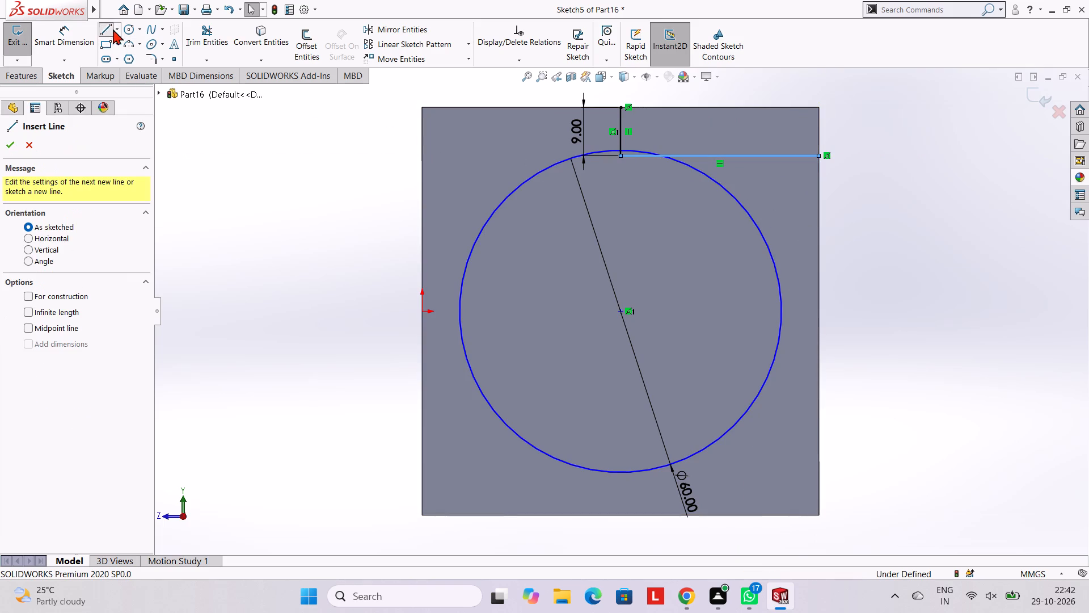
left_click(621, 156)
left_click(421, 155)
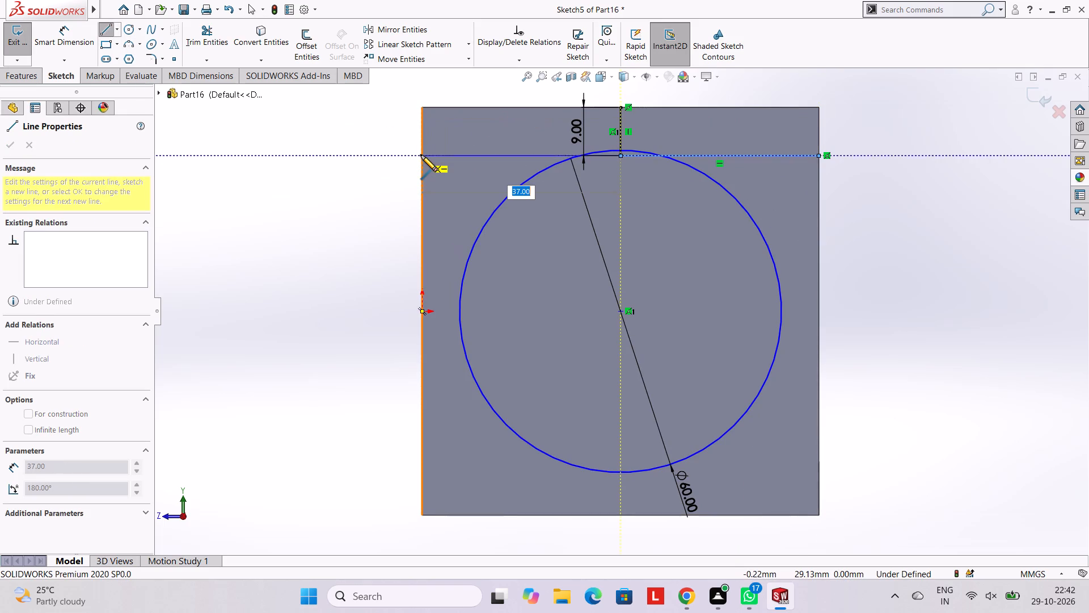
key("Escape")
key("Escape")
key("Escape")
key("Escape")
Trim the arc above the horizontal line, the 9 mm vertical line and the horizontal segments outside the circle, leaving a flat top.
left_click(204, 24)
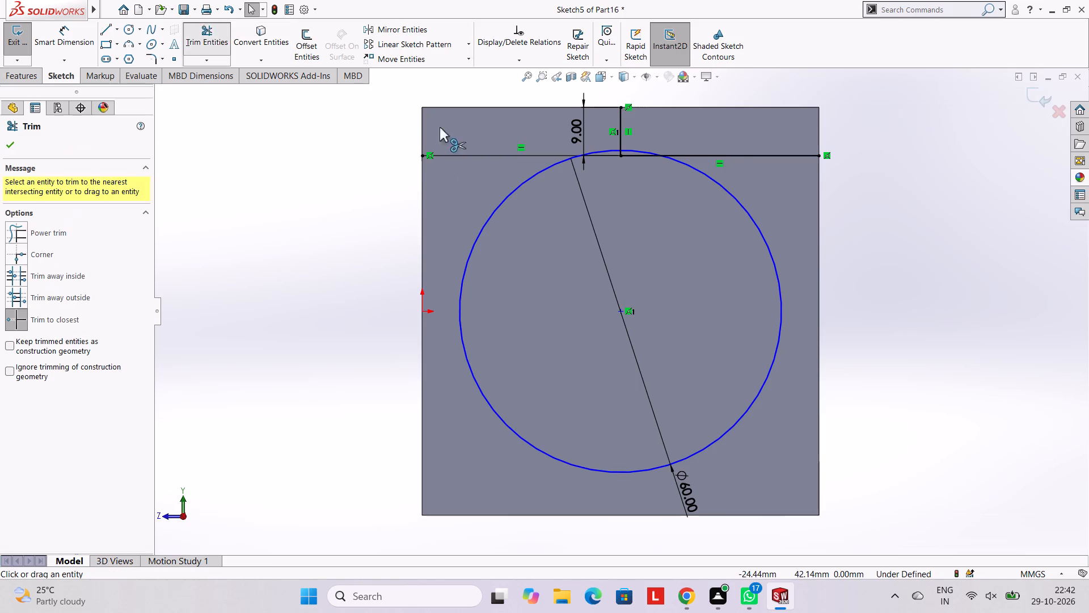
scroll(618, 192, "down", 3)
left_click(594, 141)
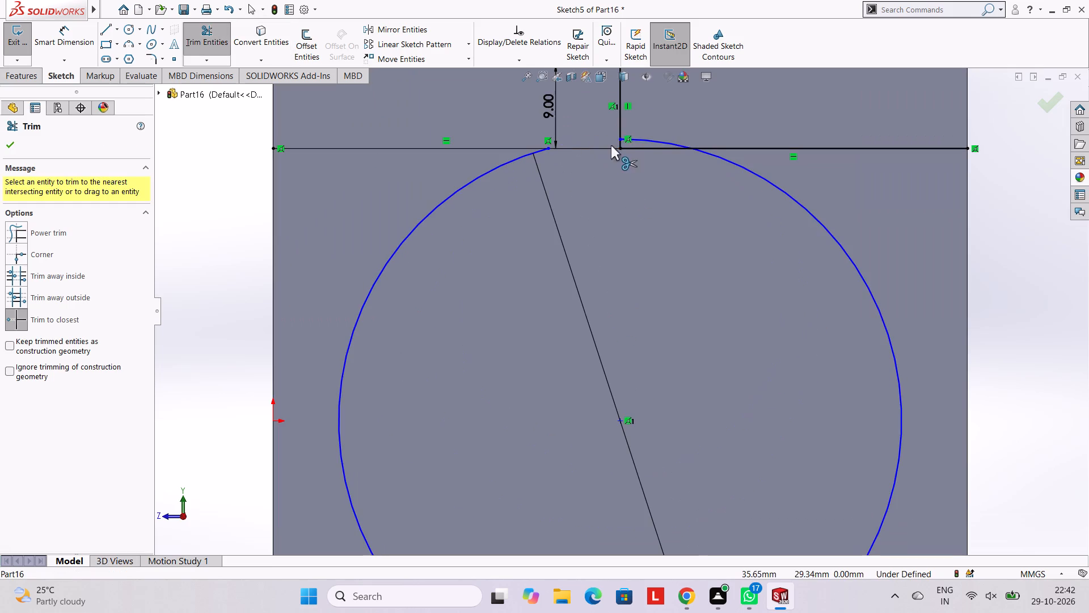
left_click(645, 140)
scroll(757, 212, "up", 2)
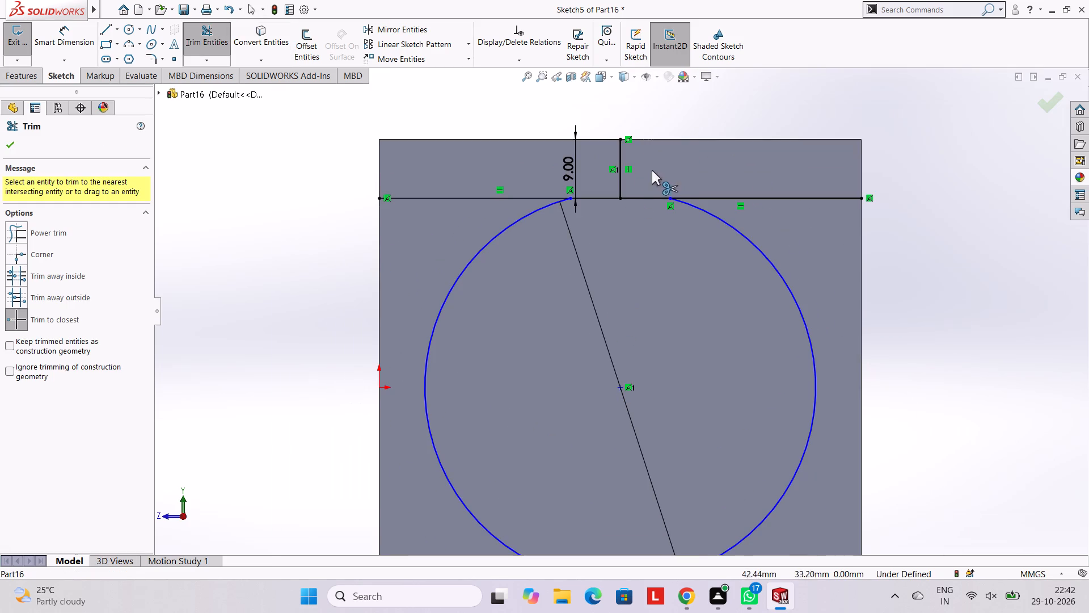
left_click(617, 157)
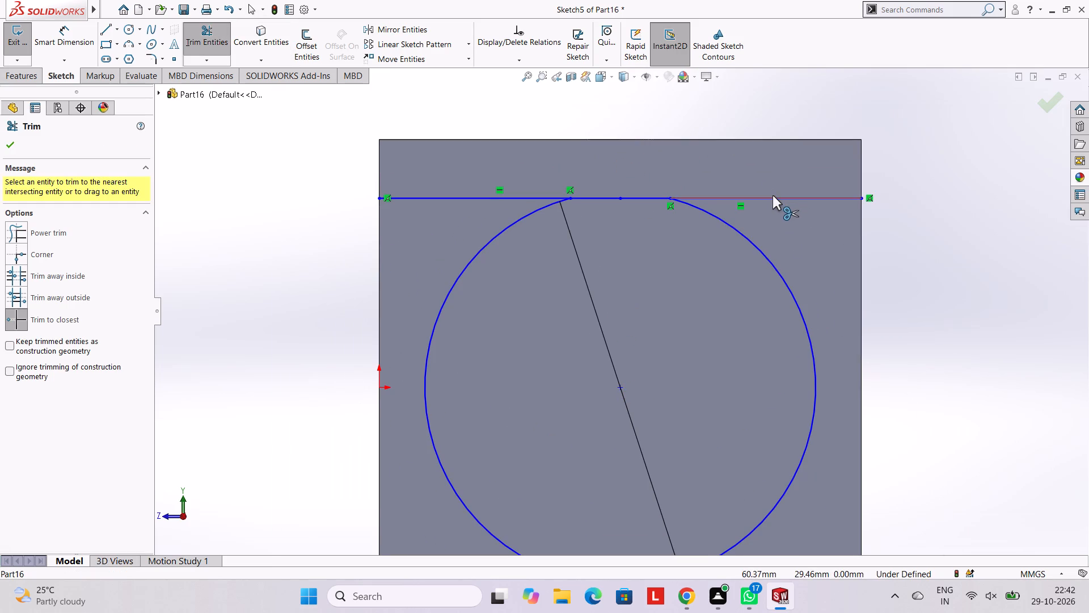
left_click(773, 195)
left_click(533, 199)
key("Escape")
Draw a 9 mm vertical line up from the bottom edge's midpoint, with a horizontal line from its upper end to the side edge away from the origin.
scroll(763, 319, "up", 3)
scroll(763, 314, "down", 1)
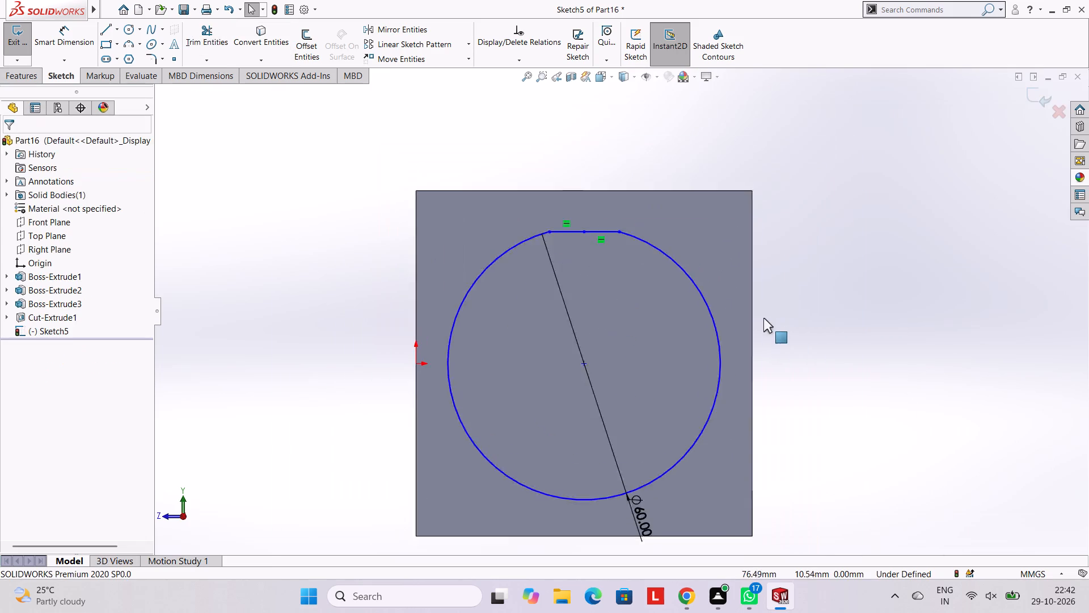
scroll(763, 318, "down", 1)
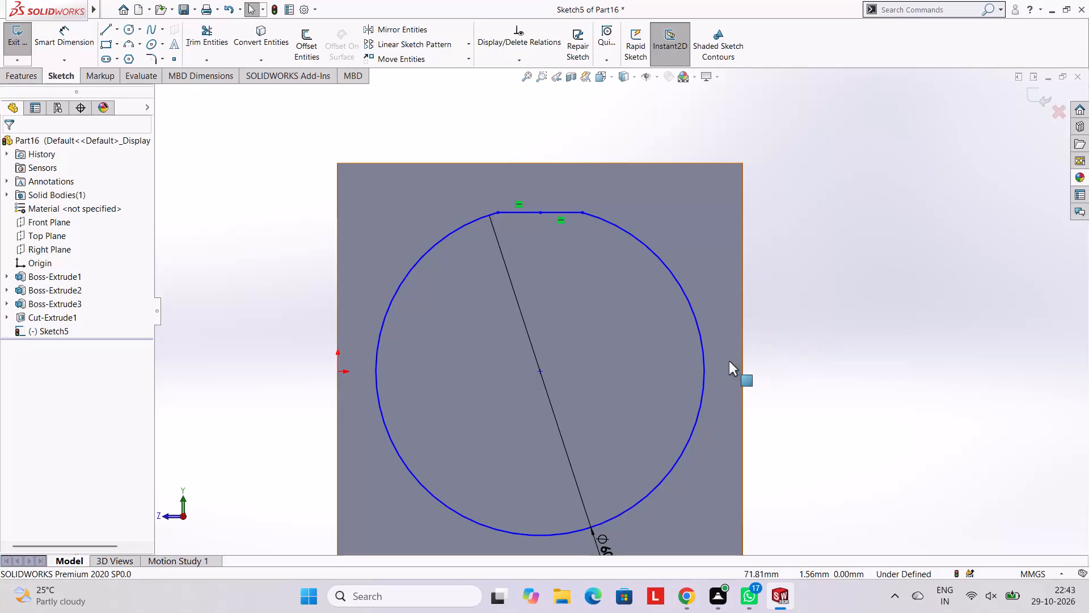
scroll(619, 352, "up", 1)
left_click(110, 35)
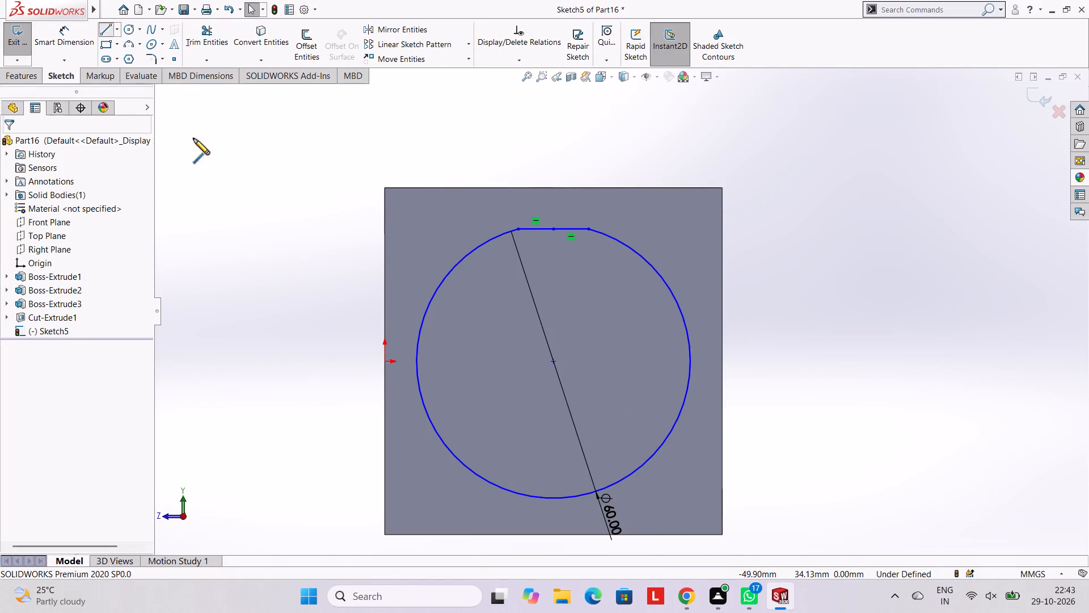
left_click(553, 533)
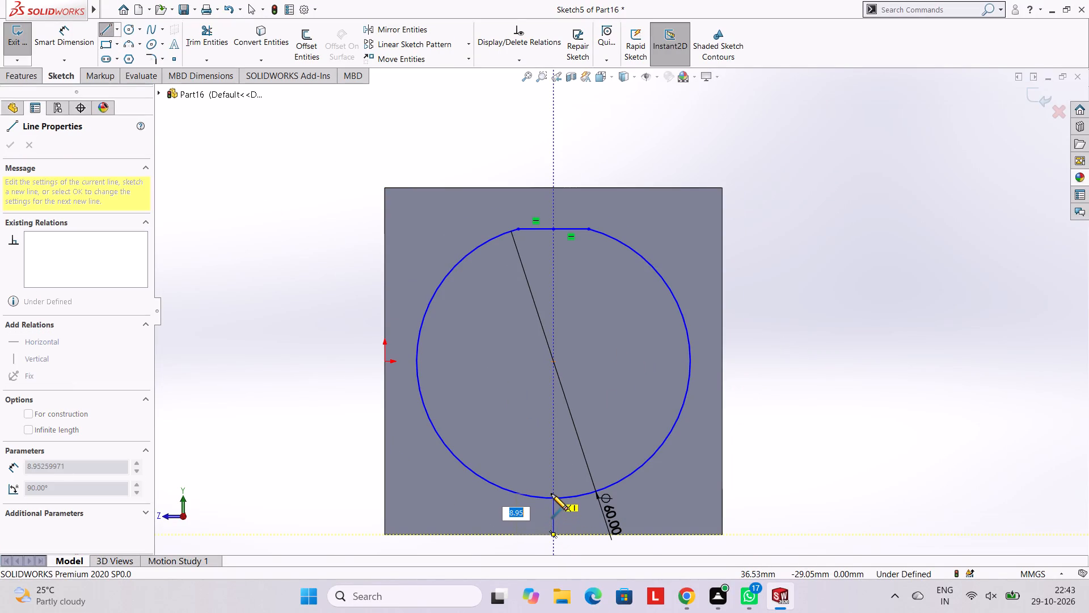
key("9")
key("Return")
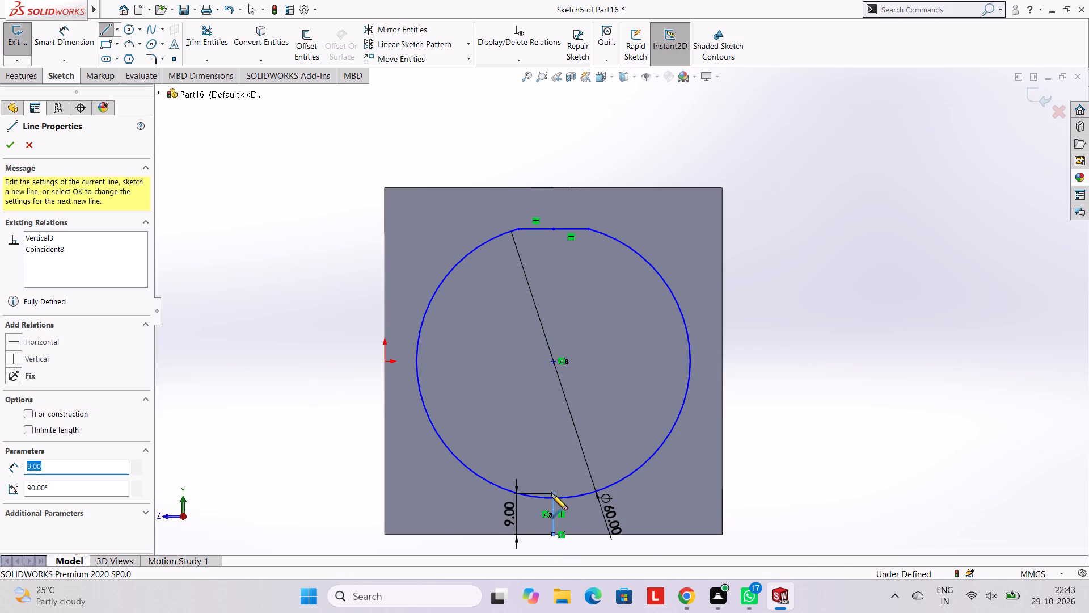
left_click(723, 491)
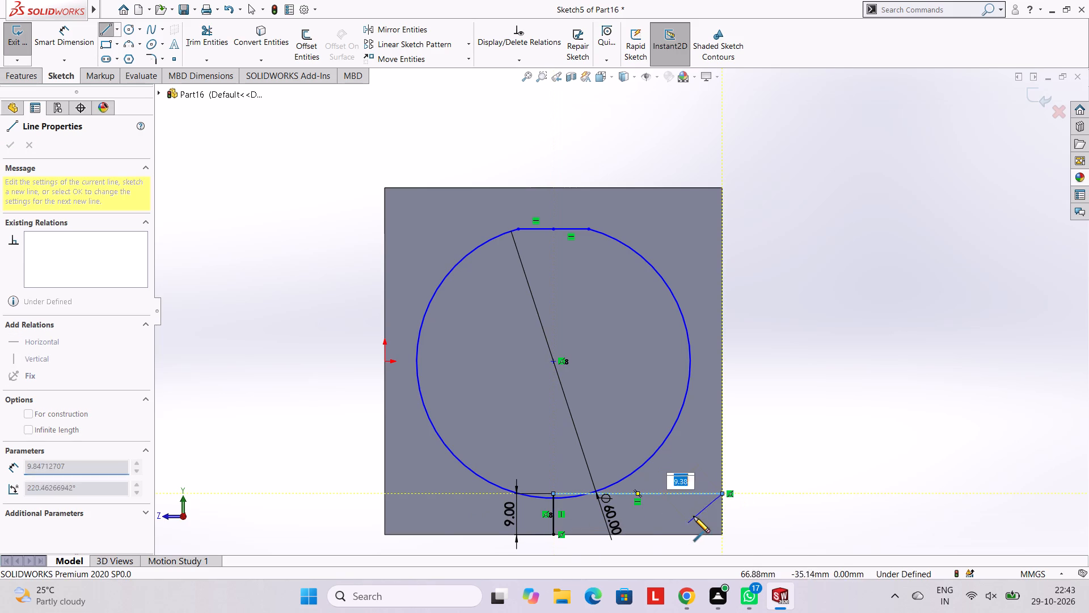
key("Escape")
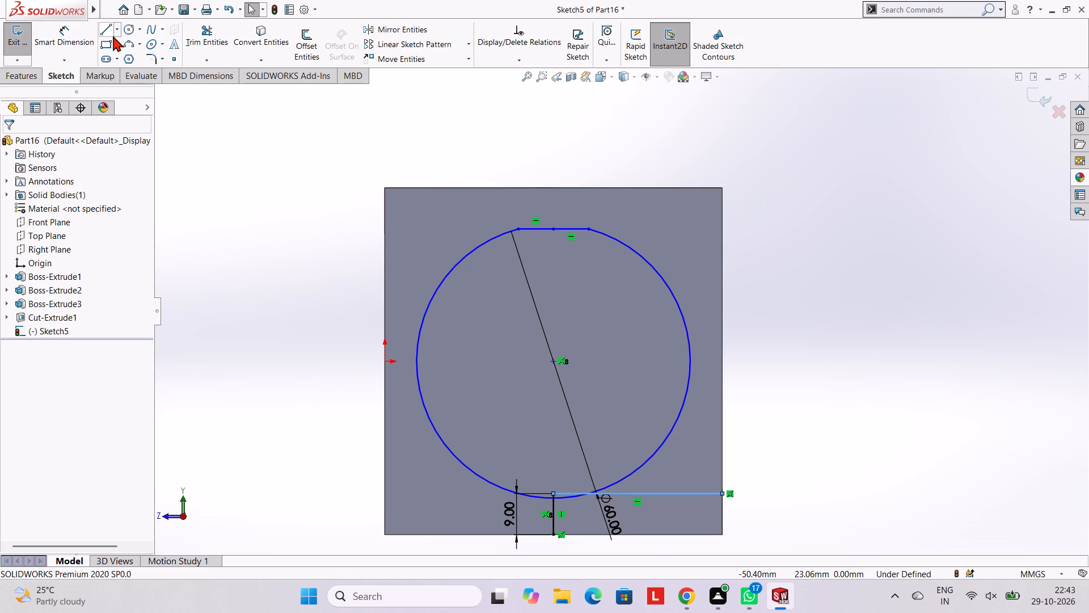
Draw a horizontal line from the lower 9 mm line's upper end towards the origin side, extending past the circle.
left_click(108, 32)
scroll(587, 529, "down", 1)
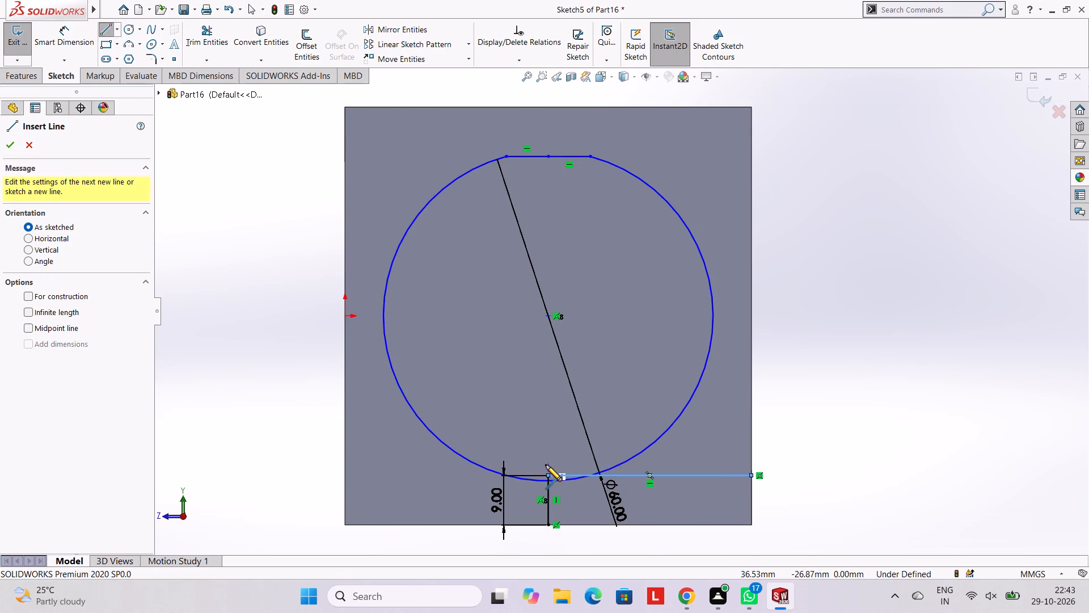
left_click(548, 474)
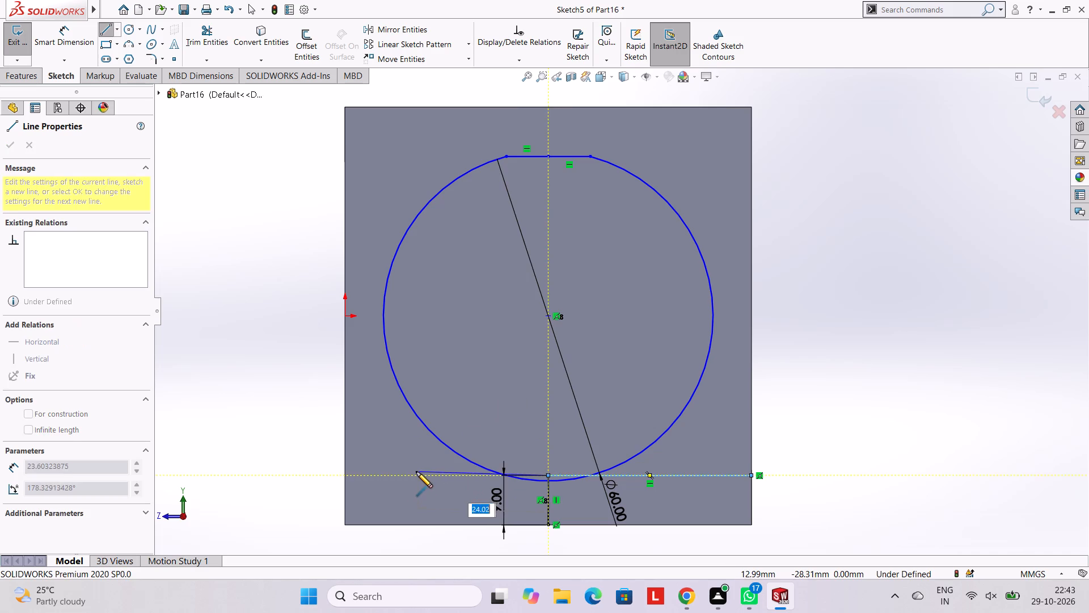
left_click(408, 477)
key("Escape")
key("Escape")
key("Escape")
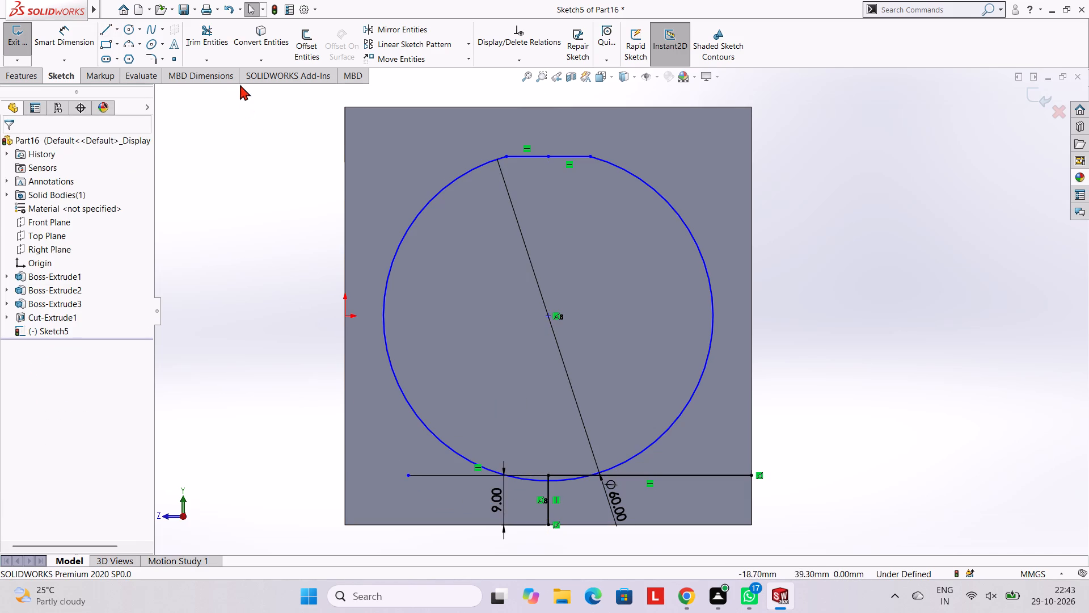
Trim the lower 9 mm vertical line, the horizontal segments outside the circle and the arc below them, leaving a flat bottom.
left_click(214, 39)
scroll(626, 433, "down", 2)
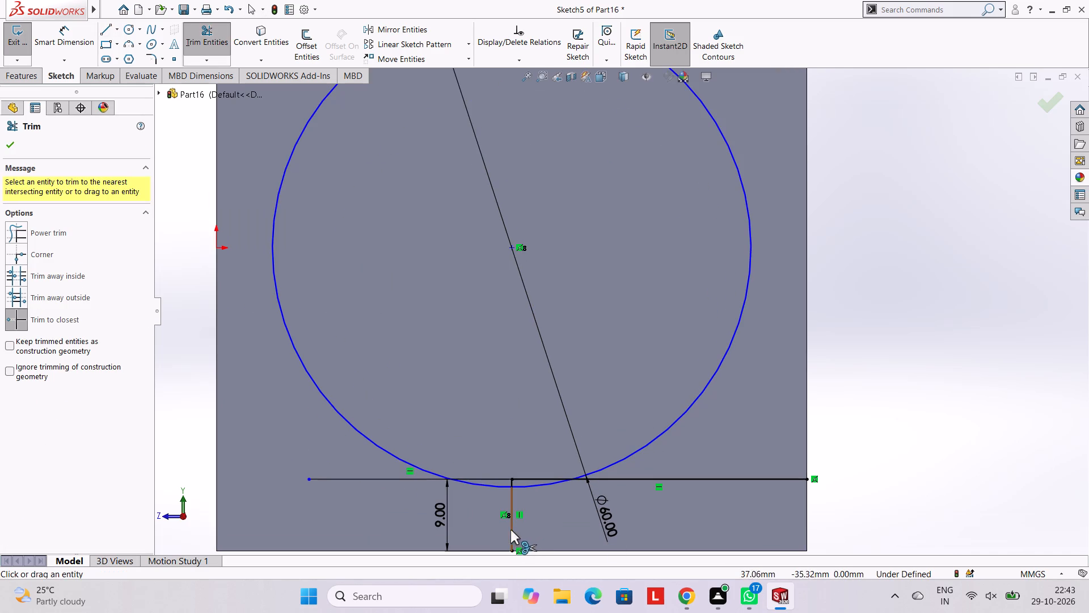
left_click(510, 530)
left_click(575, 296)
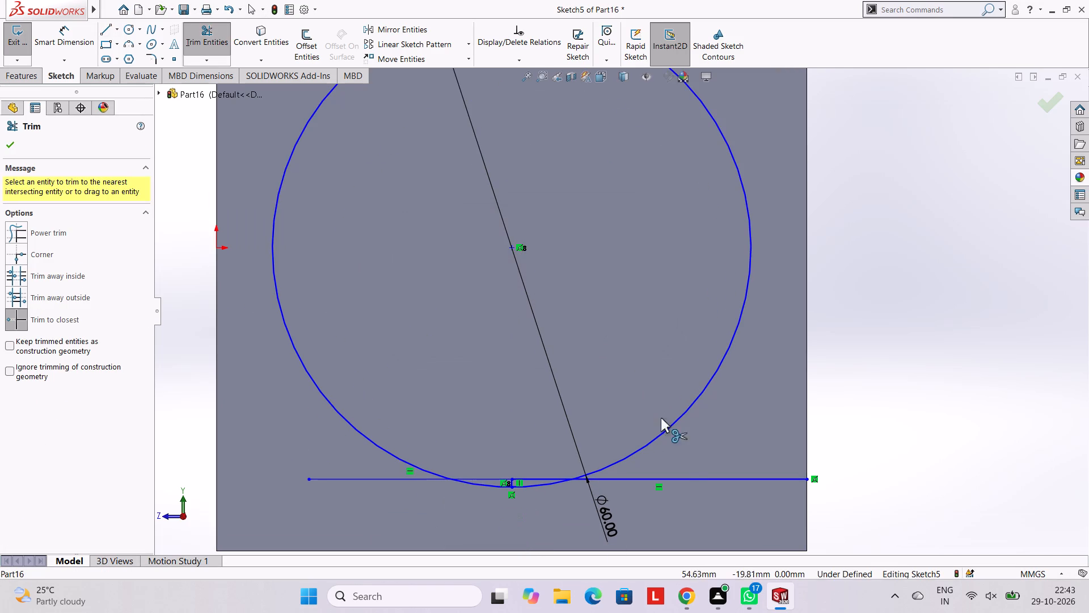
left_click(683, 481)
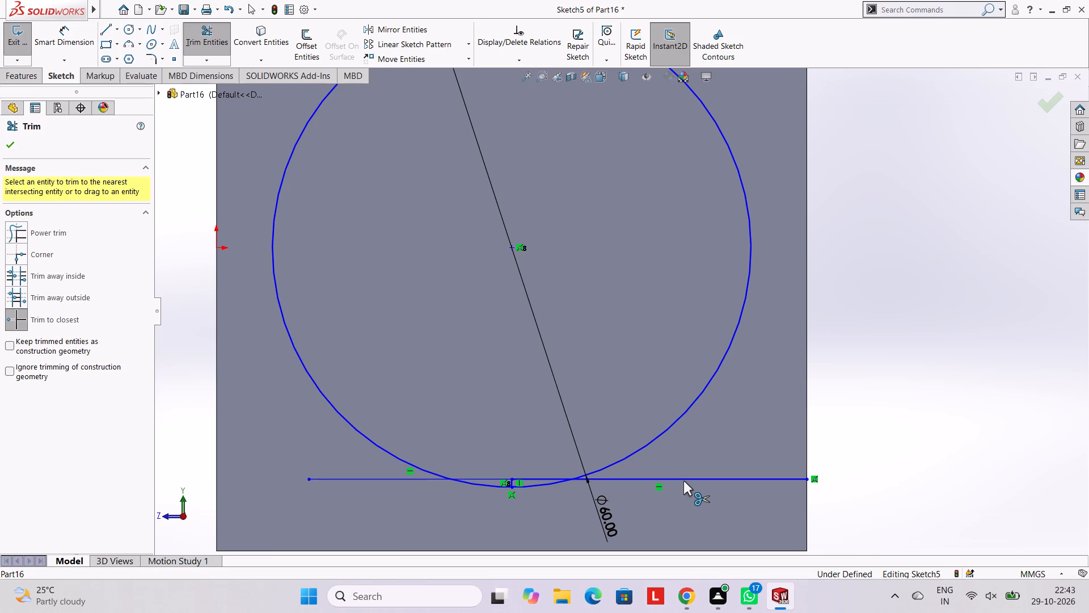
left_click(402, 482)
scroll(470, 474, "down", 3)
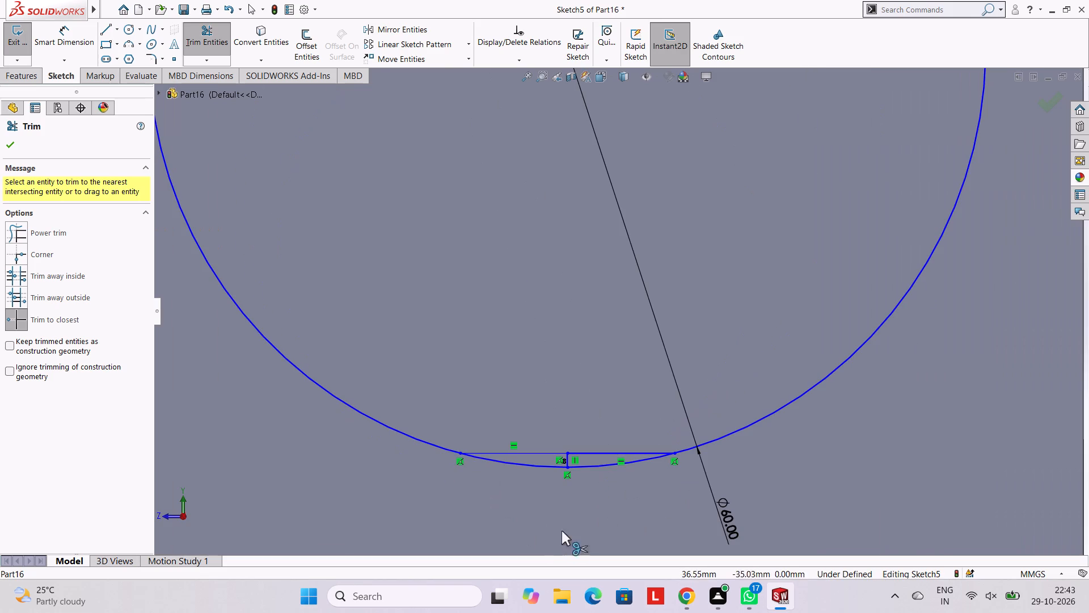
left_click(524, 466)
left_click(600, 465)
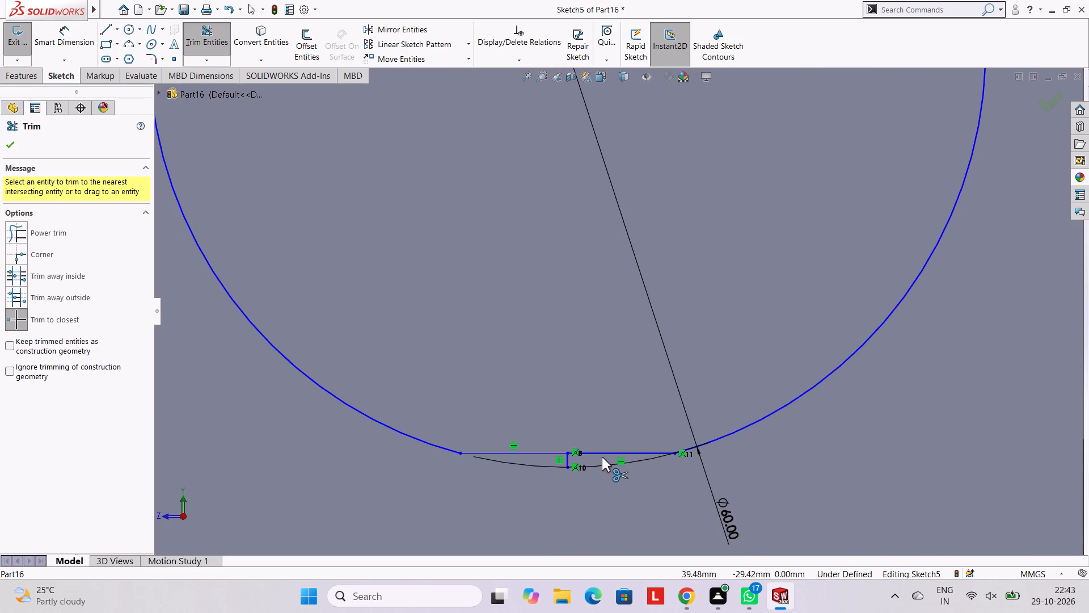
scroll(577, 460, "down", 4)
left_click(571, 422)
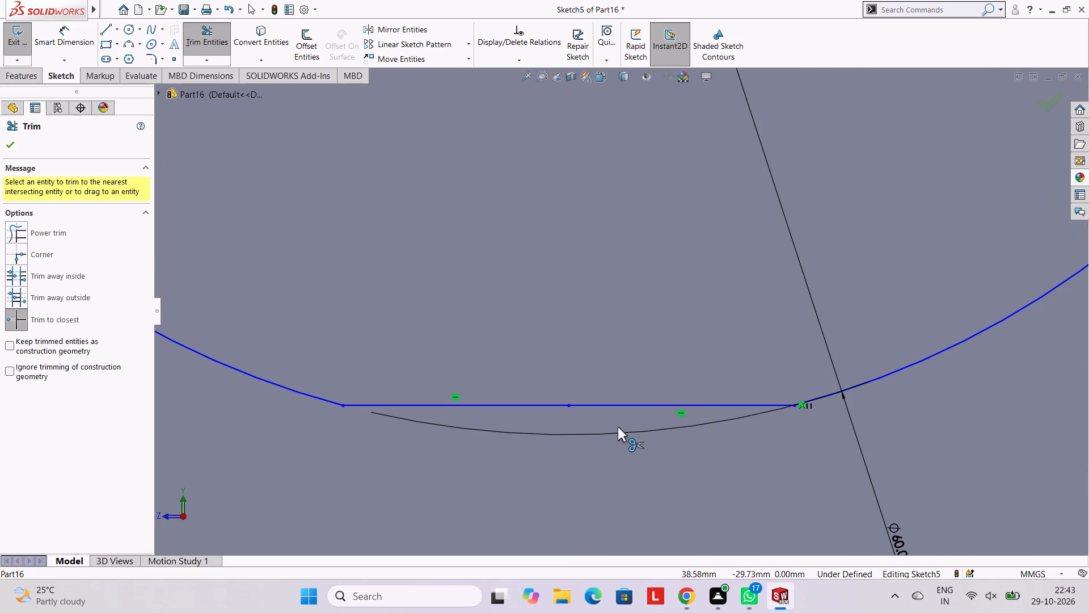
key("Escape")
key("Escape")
Examine the back-face circle profile with its two flats, both face-on and in an angled view of the bracket.
scroll(738, 415, "up", 6)
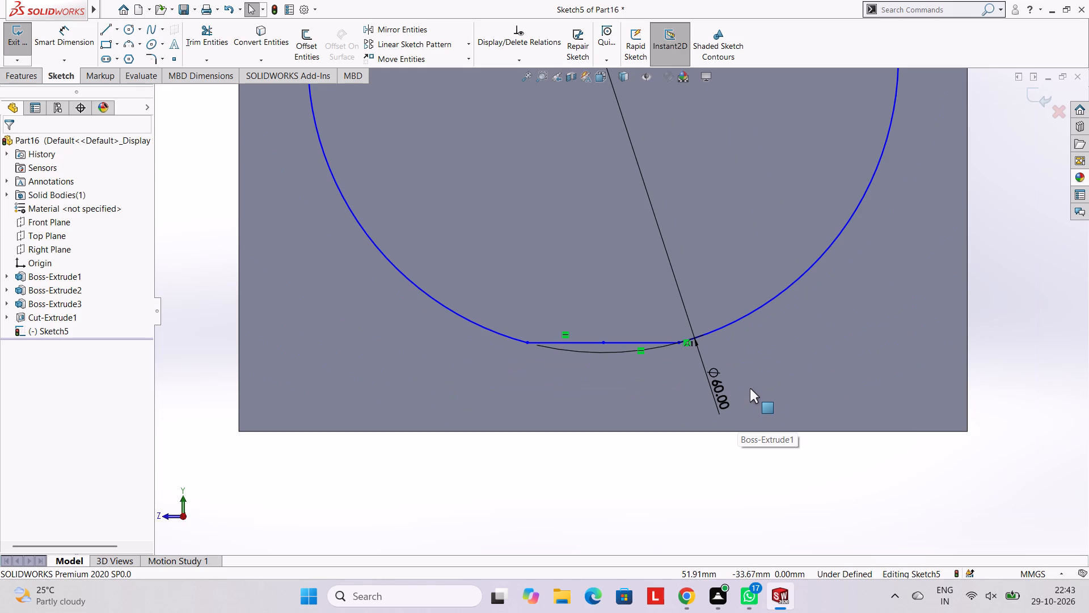
scroll(752, 385, "up", 7)
scroll(631, 272, "down", 2)
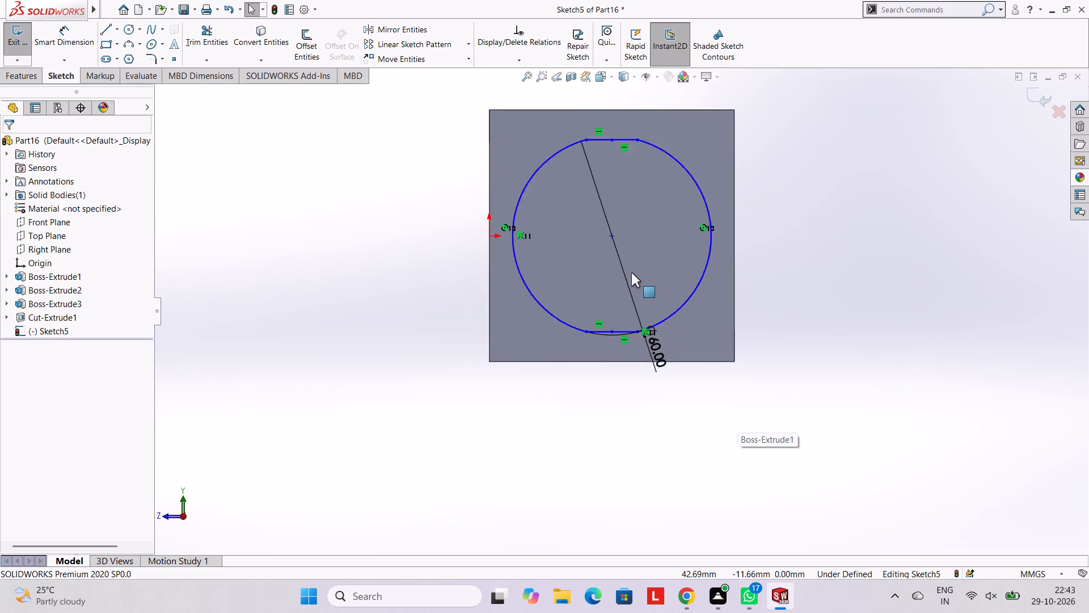
scroll(631, 272, "down", 1)
middle_click_drag(568, 208, 636, 259)
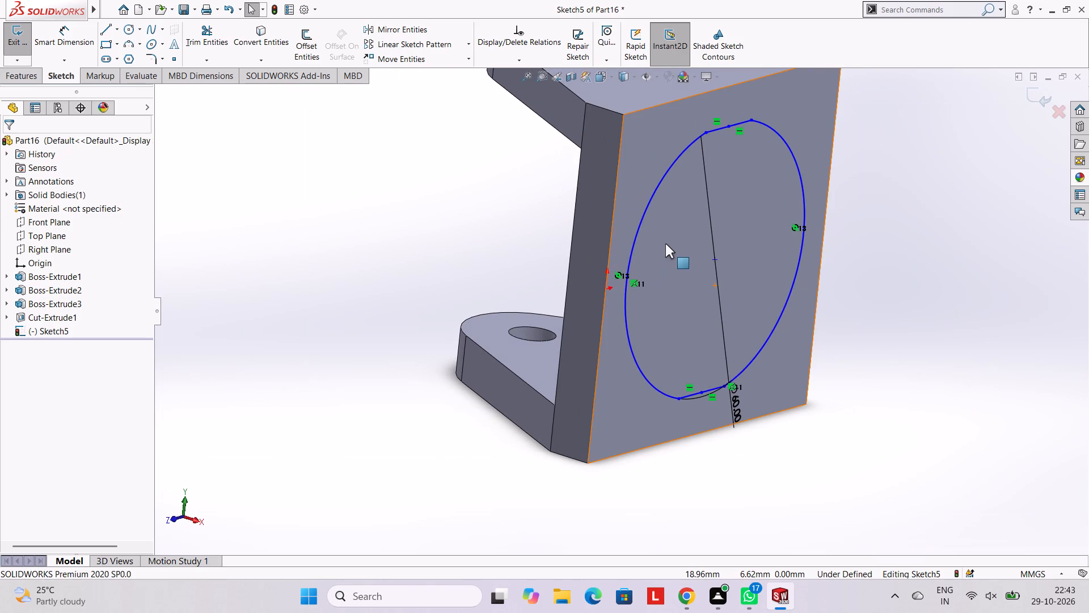
middle_click_drag(718, 234, 712, 233)
scroll(711, 231, "up", 2)
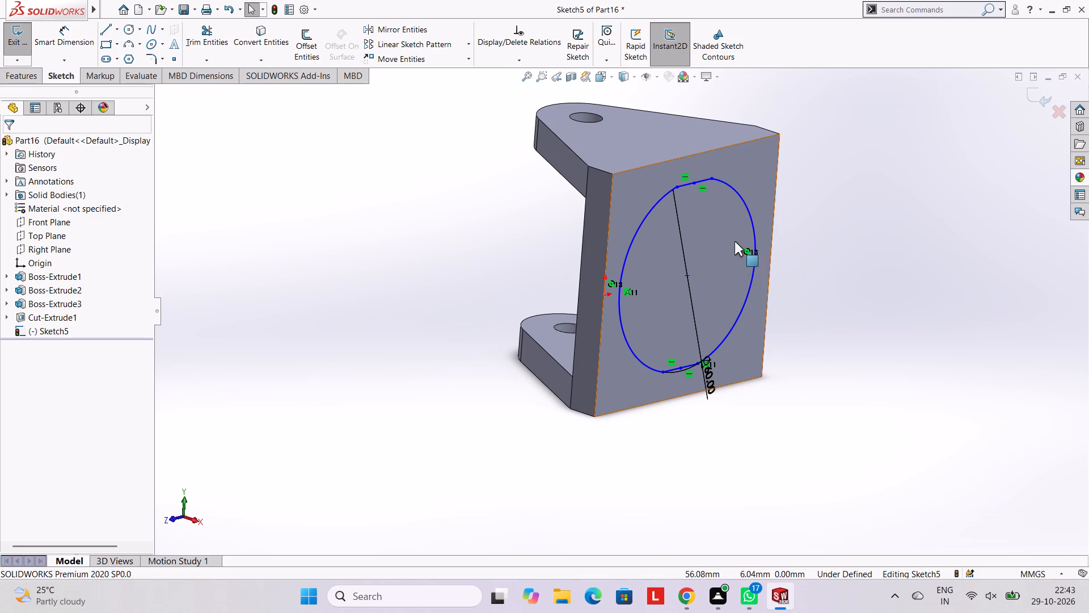
scroll(758, 347, "down", 3)
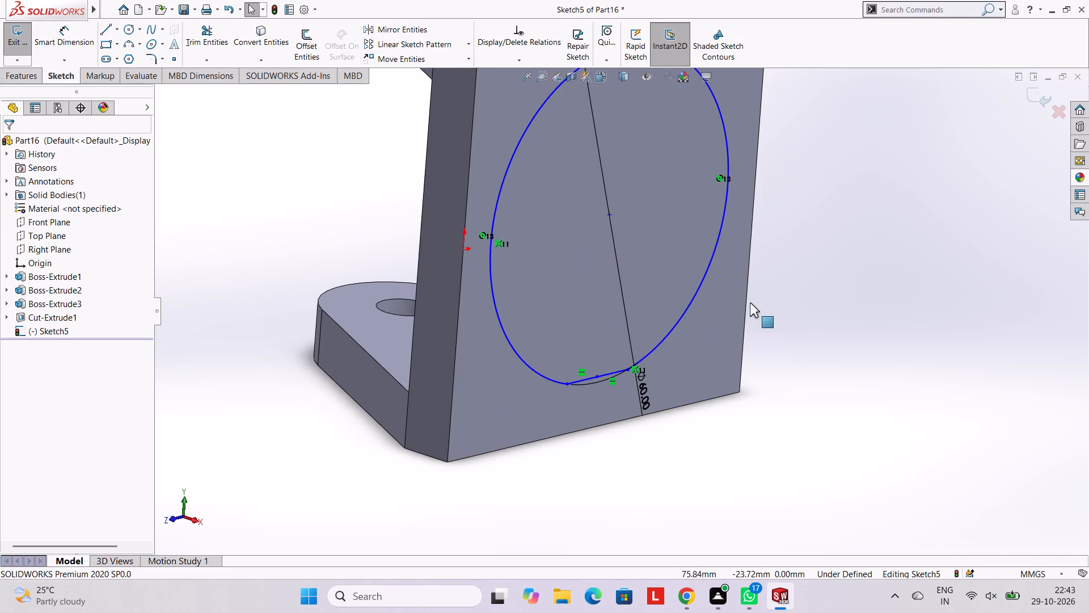
scroll(750, 282, "up", 3)
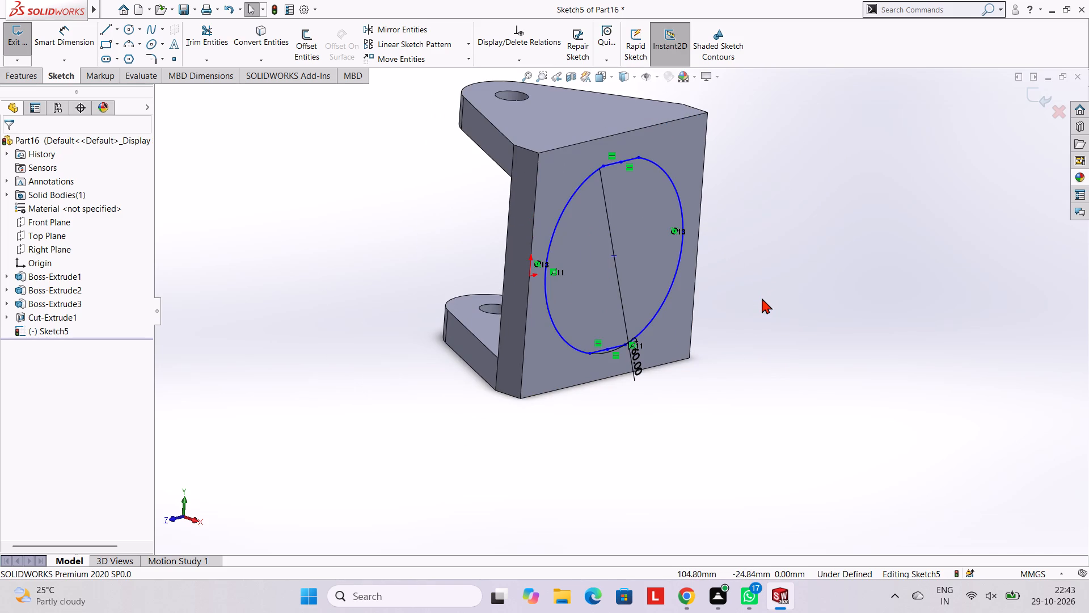
Undo the trims and all lines of the lower and upper flats, back to the plain 60 mm circle.
key("ctrl+z")
key("ctrl+z")
key("ctrl+z")
key("ctrl+z")
key("ctrl+z")
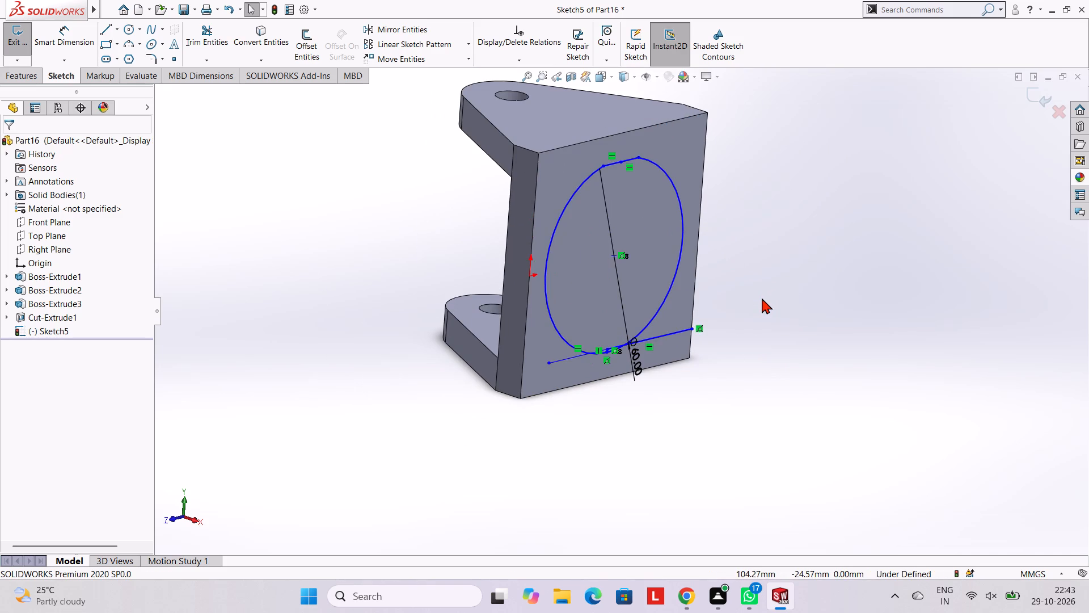
key("ctrl+z")
key("ctrl+z")
key("ctrl+z")
key("ctrl+z")
key("ctrl+z")
key("ctrl+z")
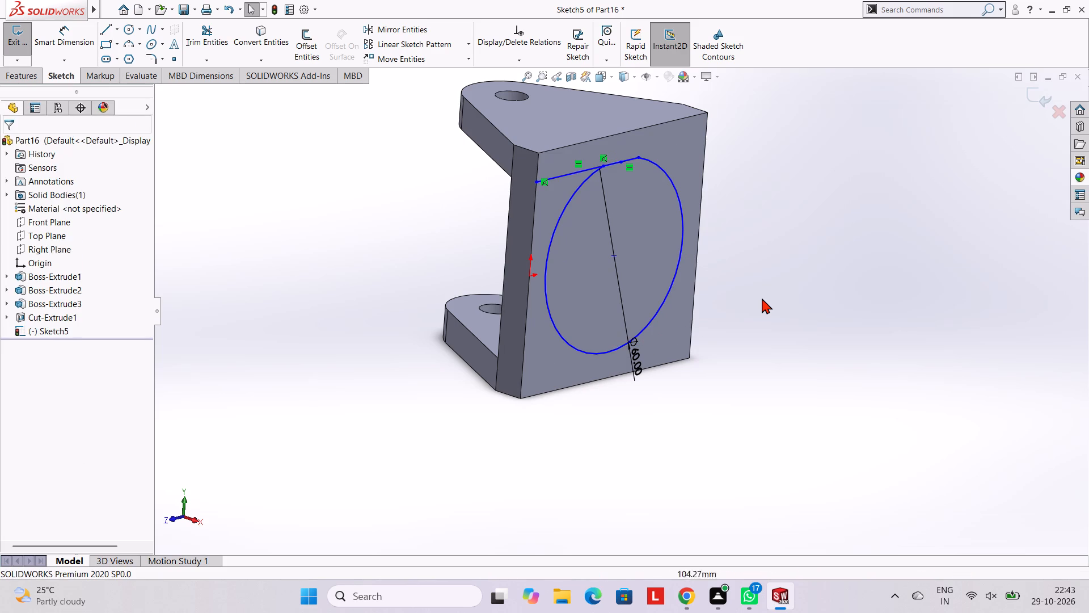
key("ctrl+z")
key("ctrl+z")
key("ctrl+z")
key("ctrl+z")
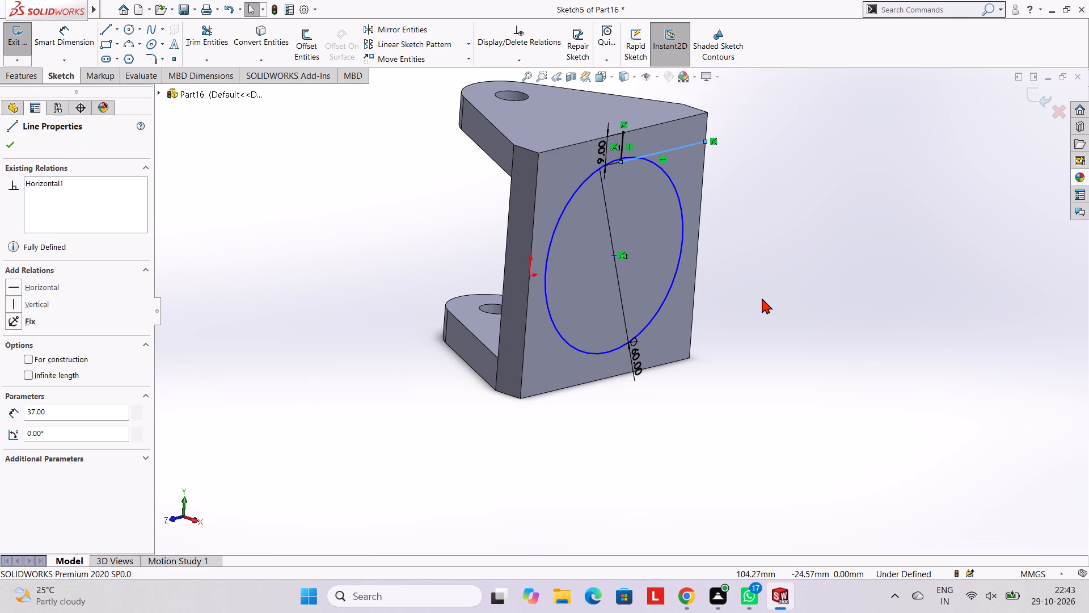
key("ctrl+z")
key("ctrl+z")
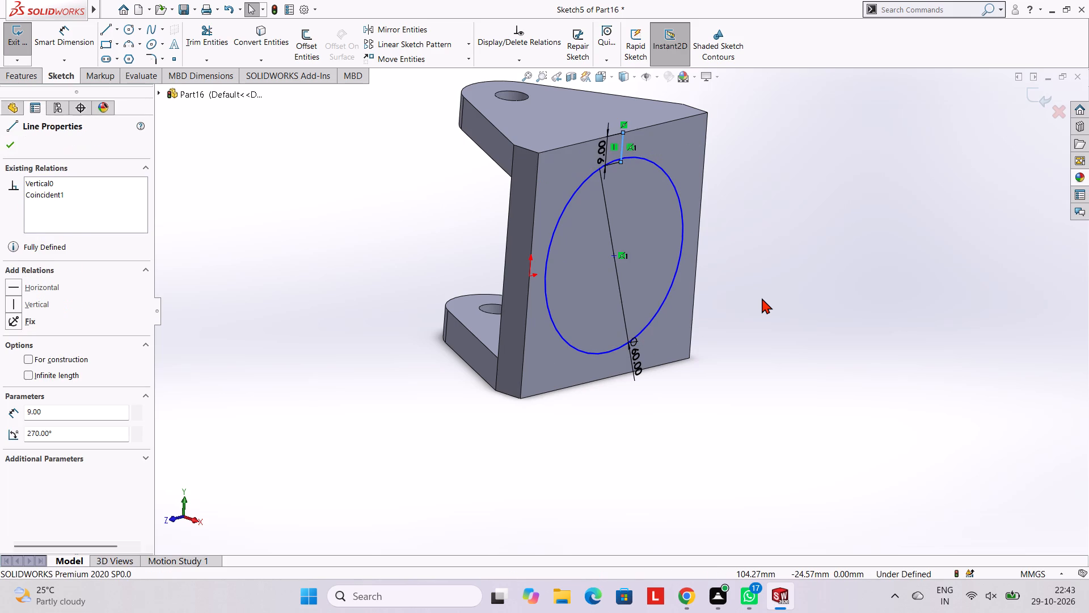
Draw a 15 mm vertical line down from the top edge's midpoint, with a horizontal line from its lower end to the side edge away from the origin.
key("ctrl+8")
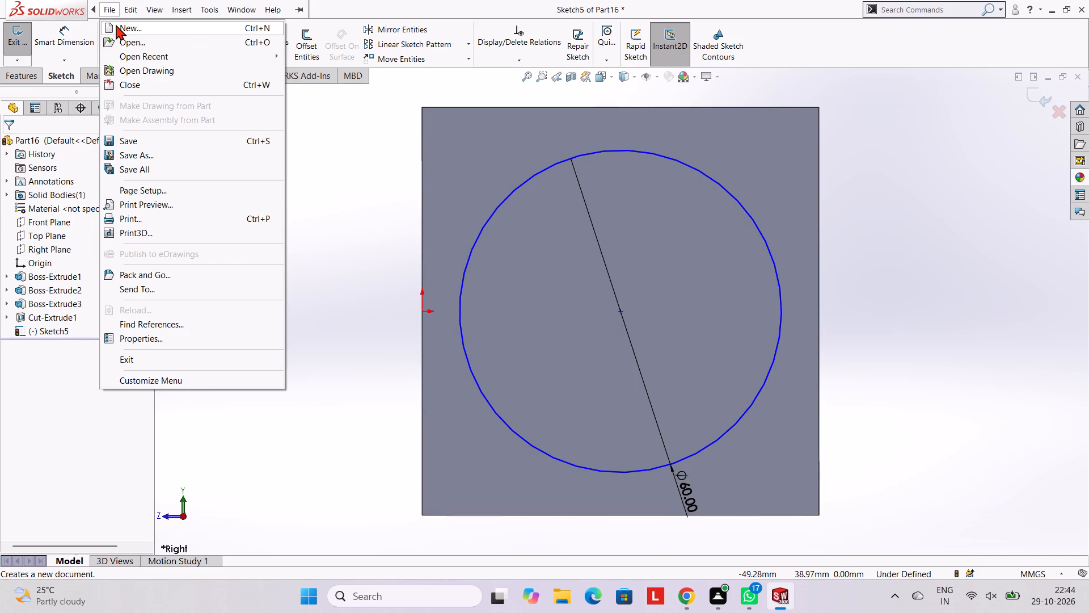
left_click(286, 132)
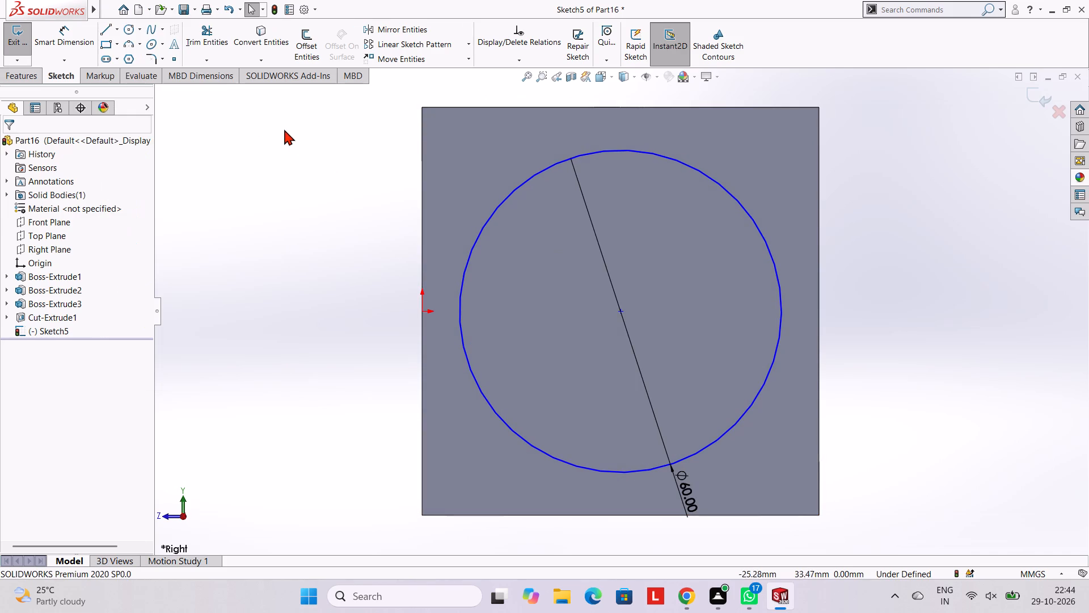
left_click(111, 20)
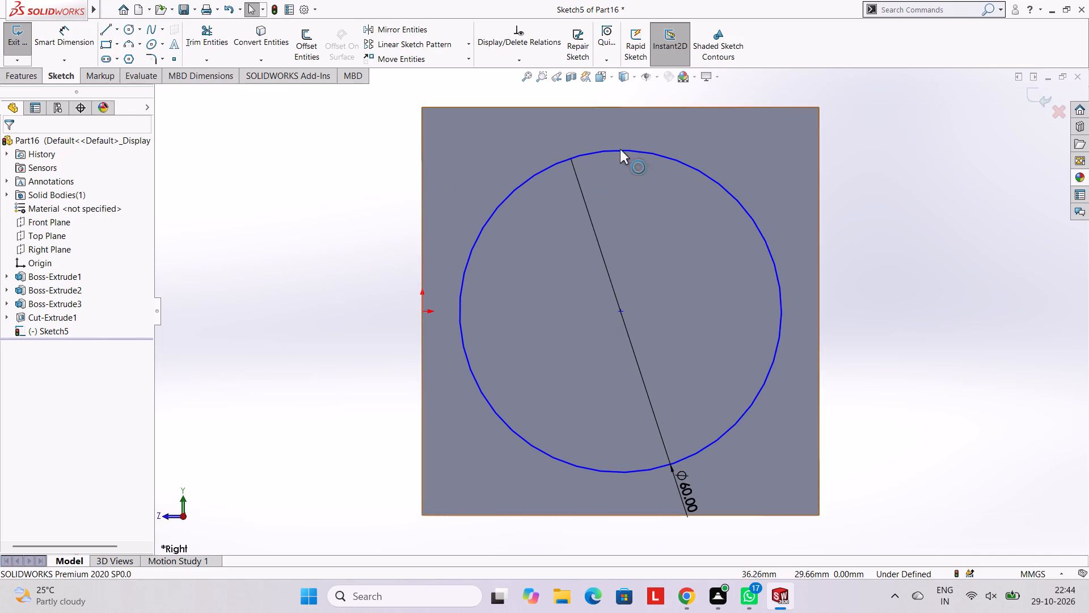
left_click(619, 106)
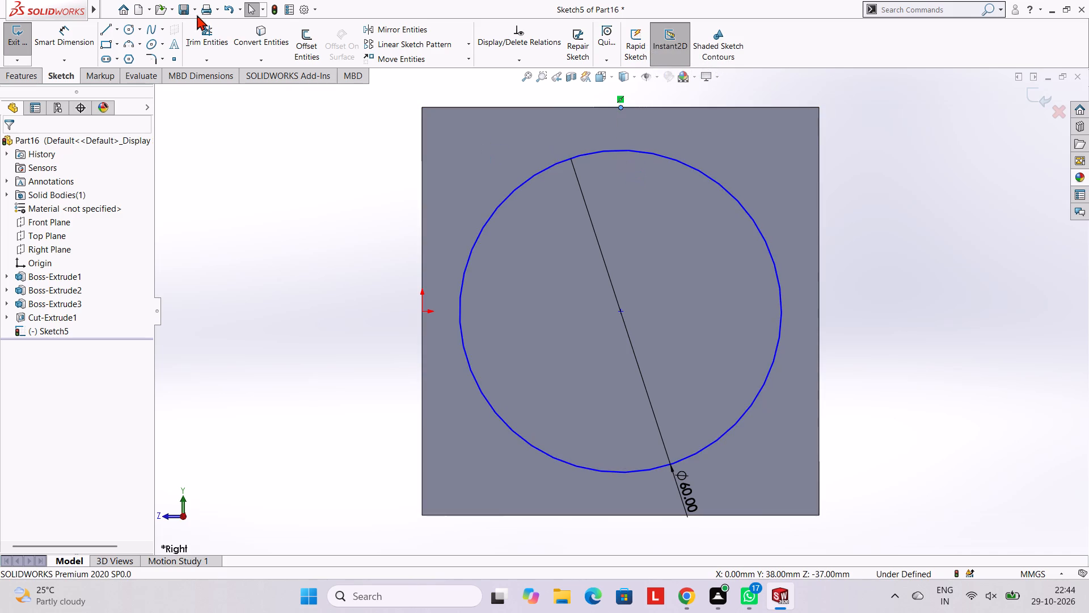
left_click(103, 26)
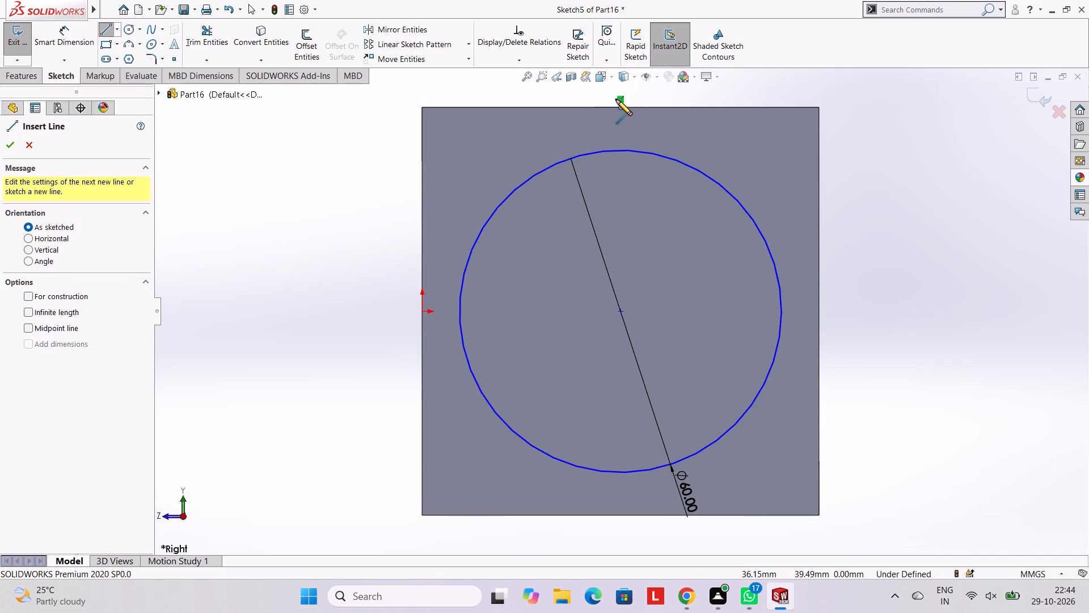
left_click(620, 107)
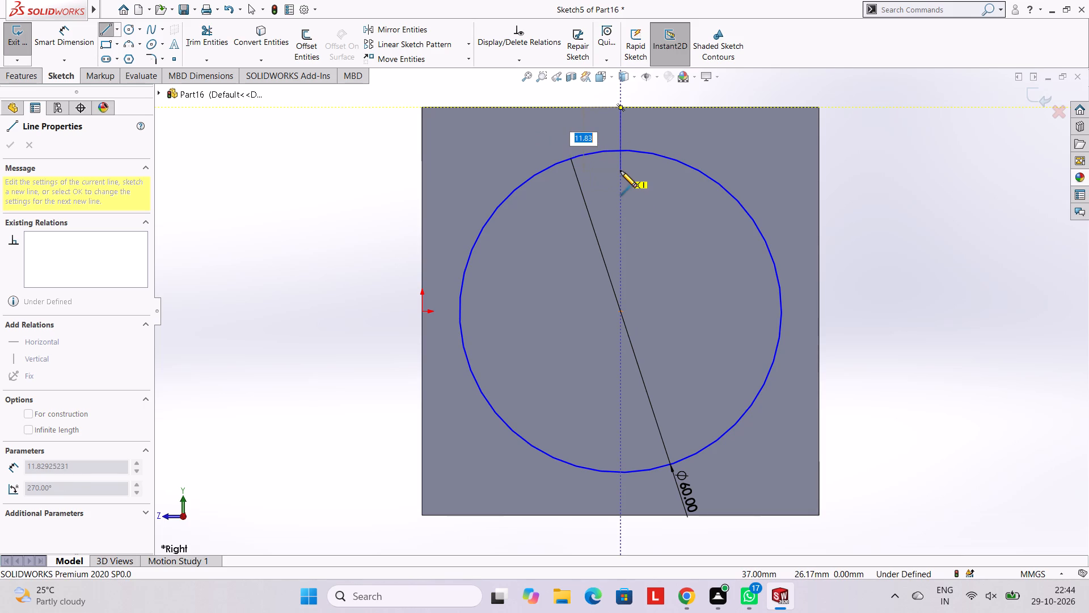
type("15")
key("Return")
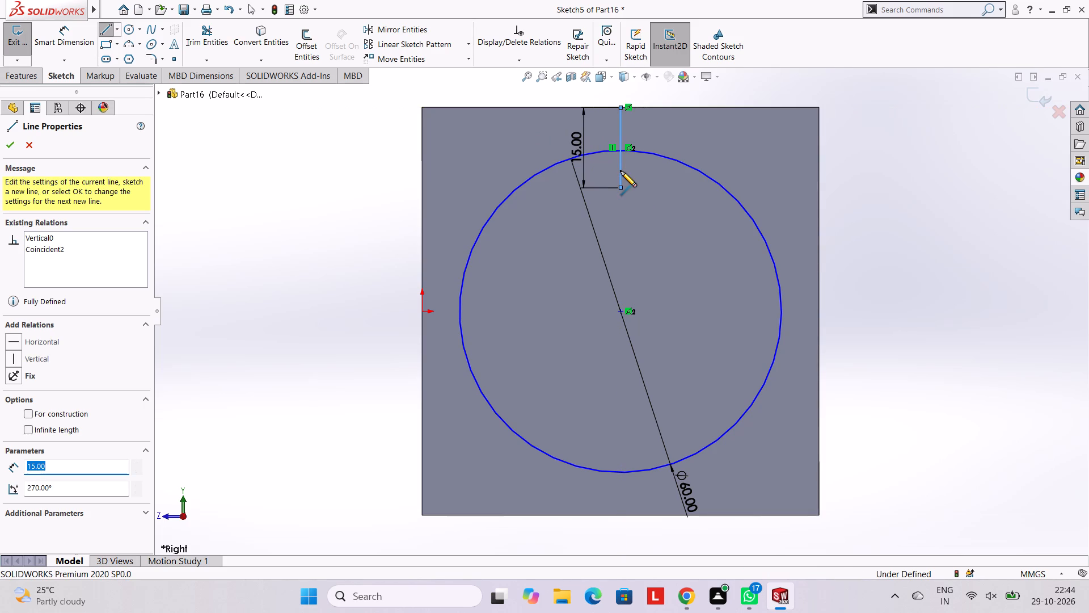
left_click(820, 187)
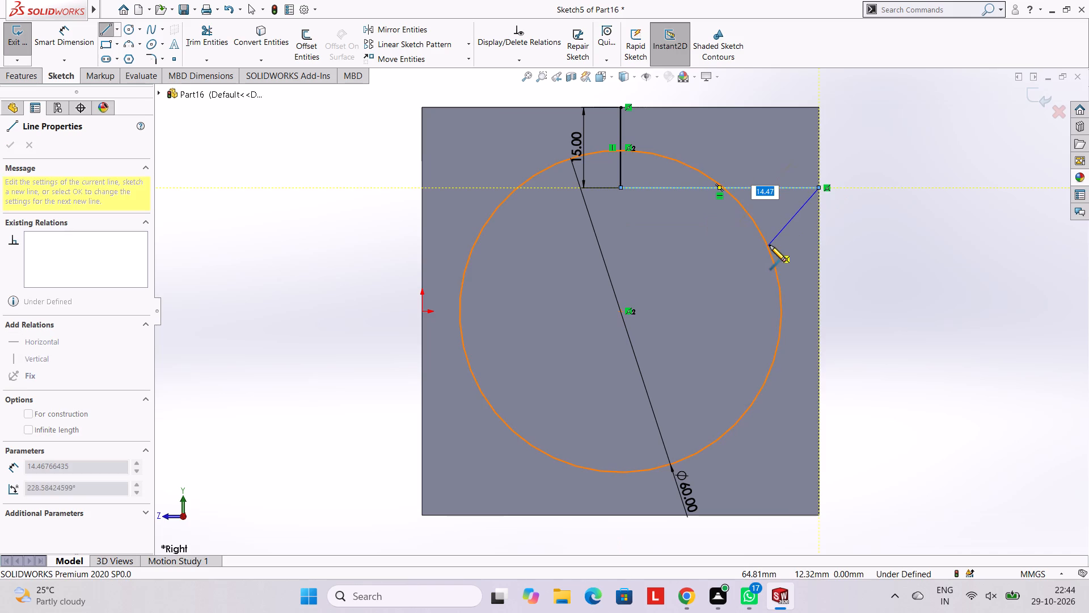
key("Escape")
key("Escape")
Draw a horizontal line about 42.6 mm long from the 15 mm vertical line's lower end past the side edge at the origin.
left_click(109, 26)
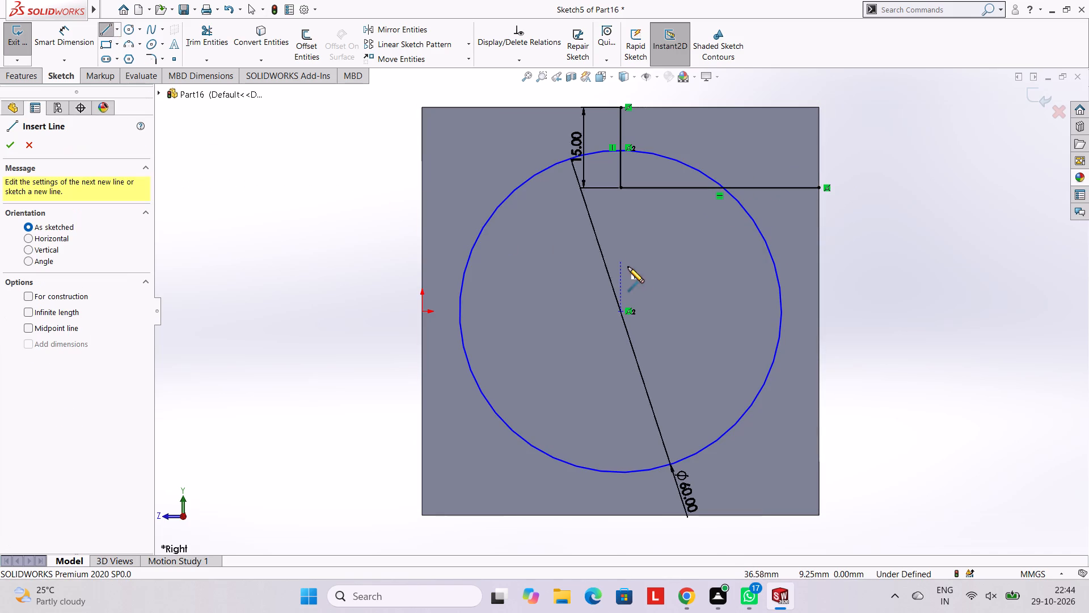
left_click(619, 184)
key("Escape")
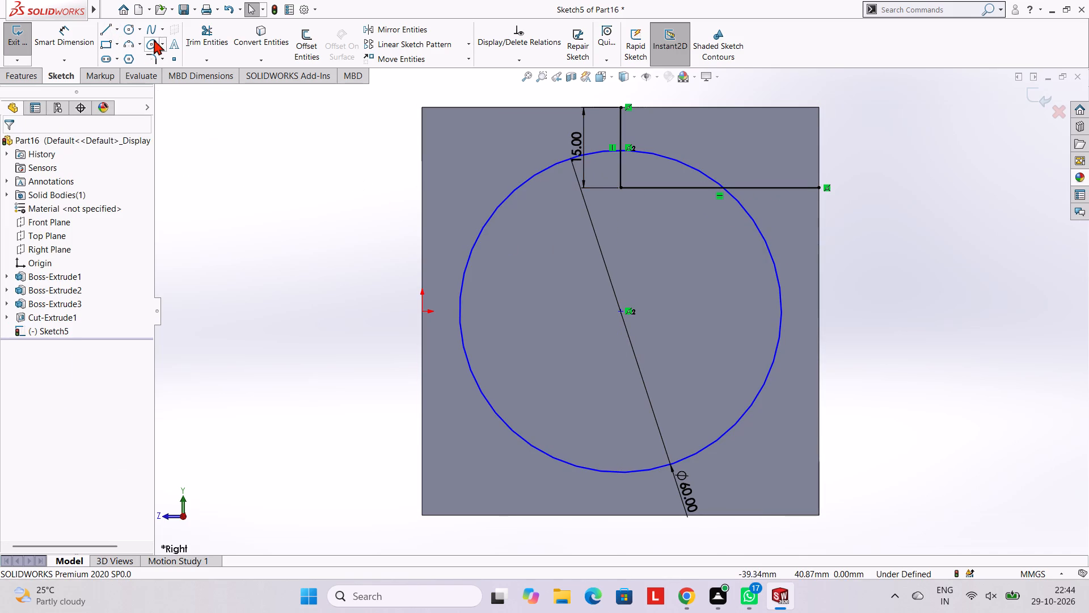
left_click(104, 32)
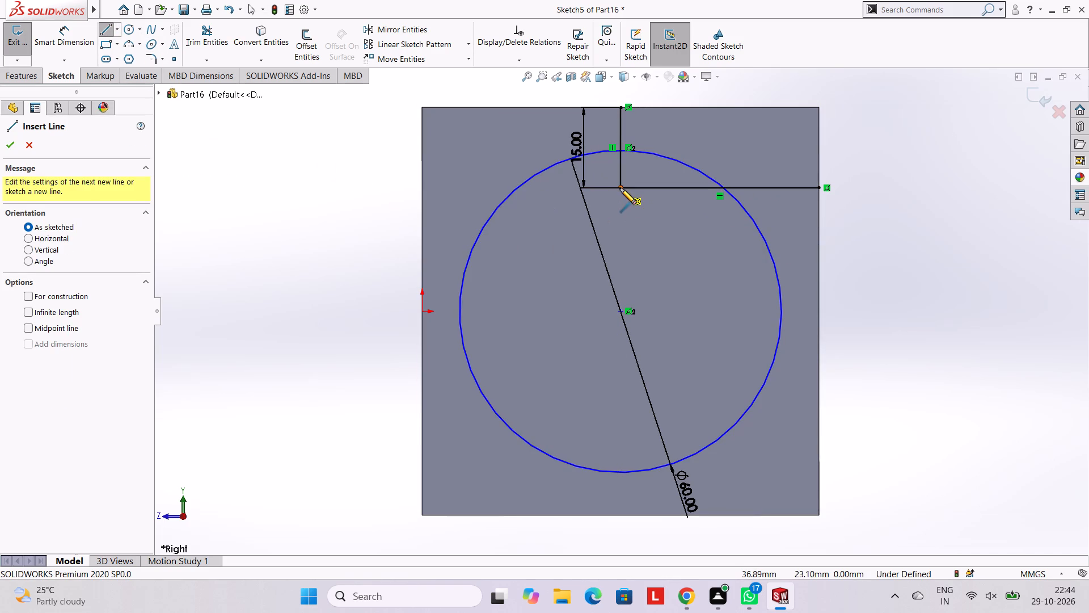
left_click(620, 188)
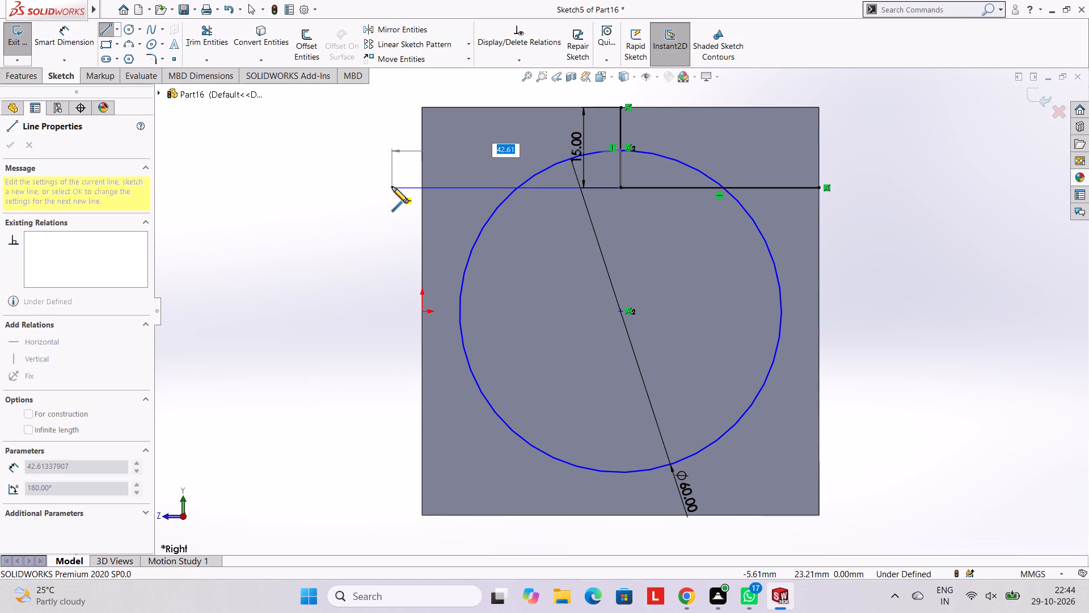
left_click(392, 187)
key("Escape")
key("Escape")
Trim the upper arcs of the 60 mm circle, the horizontal ends outside it and the upper 15 mm vertical line.
left_click(203, 43)
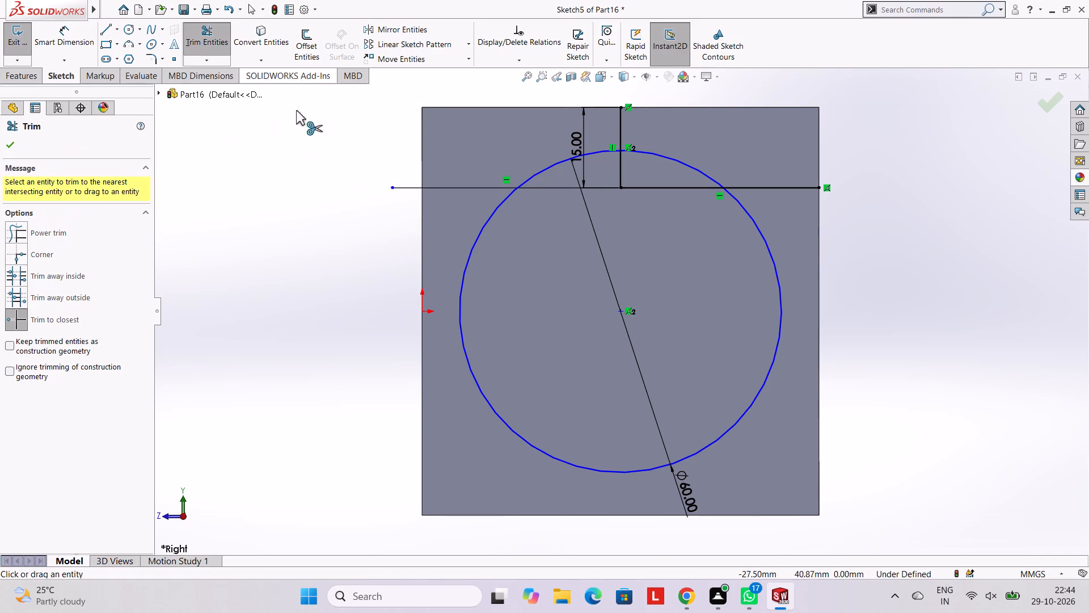
left_click(561, 164)
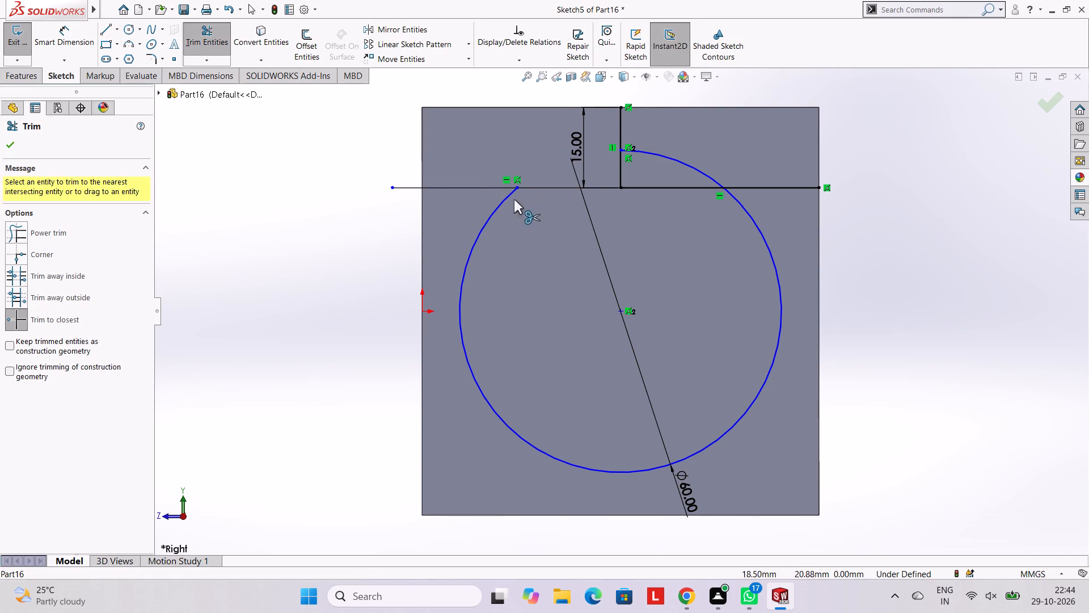
left_click(461, 186)
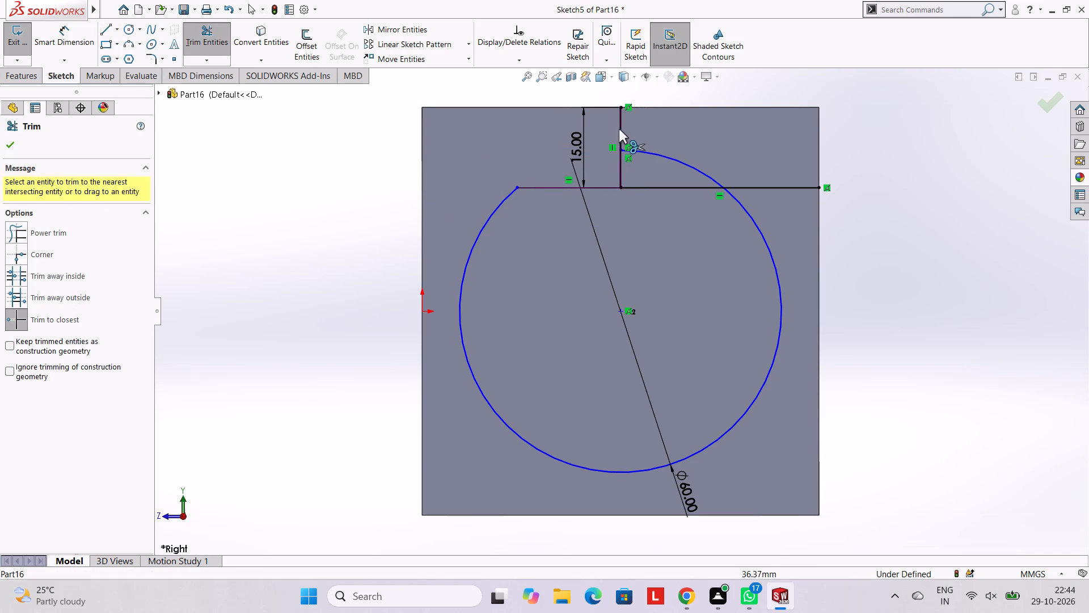
left_click(622, 121)
left_click(583, 298)
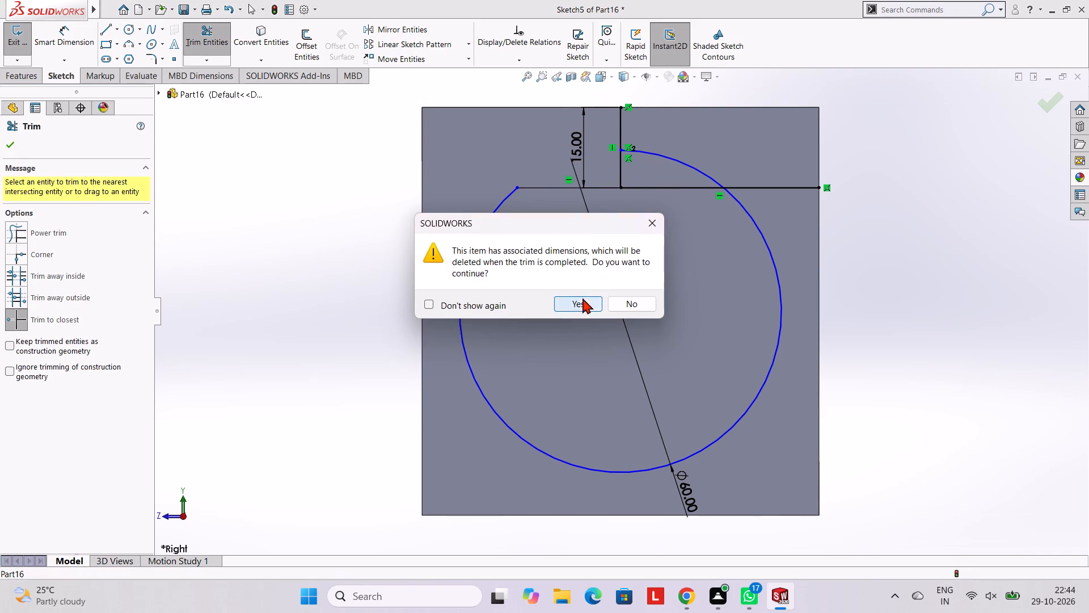
left_click(622, 169)
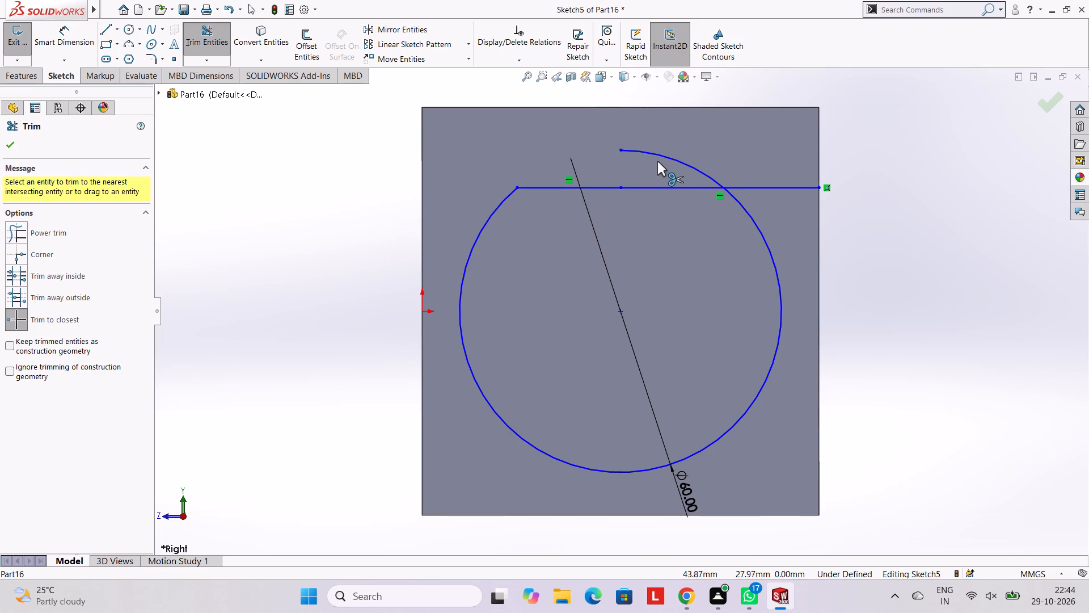
left_click(667, 155)
left_click(778, 190)
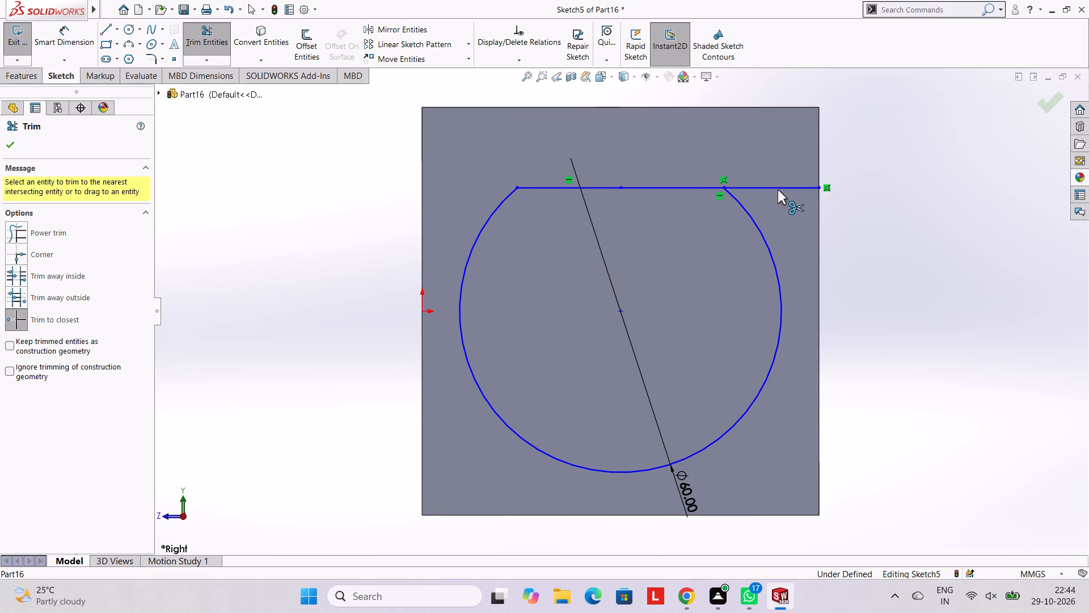
key("Escape")
key("Escape")
Replace the two segments of the upper flat with a single horizontal line of about 38.5 mm joining the arc's open ends.
left_click(191, 41)
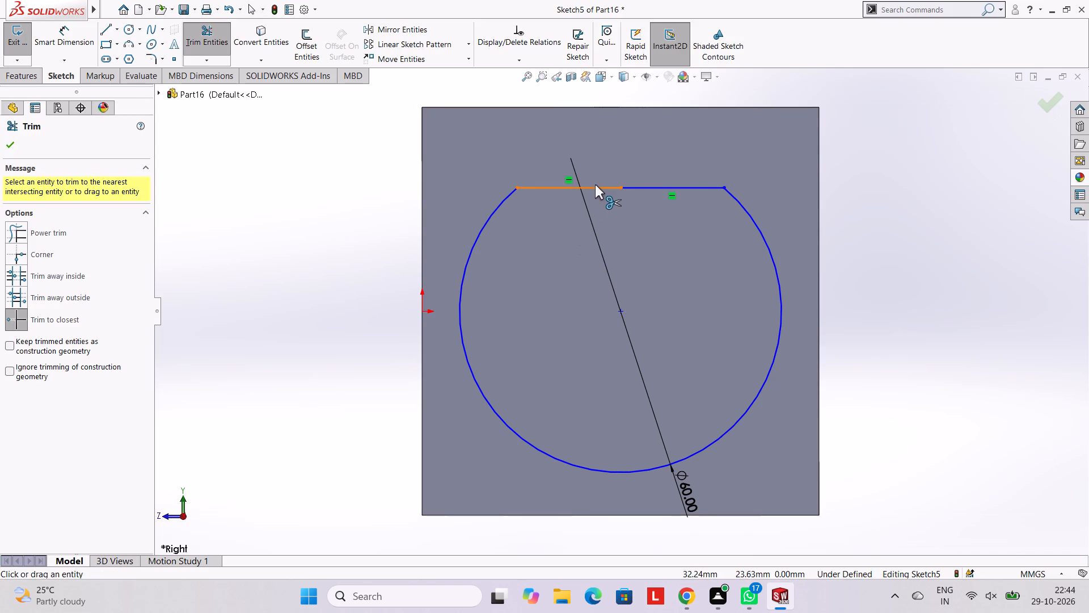
left_click(595, 184)
left_click(640, 186)
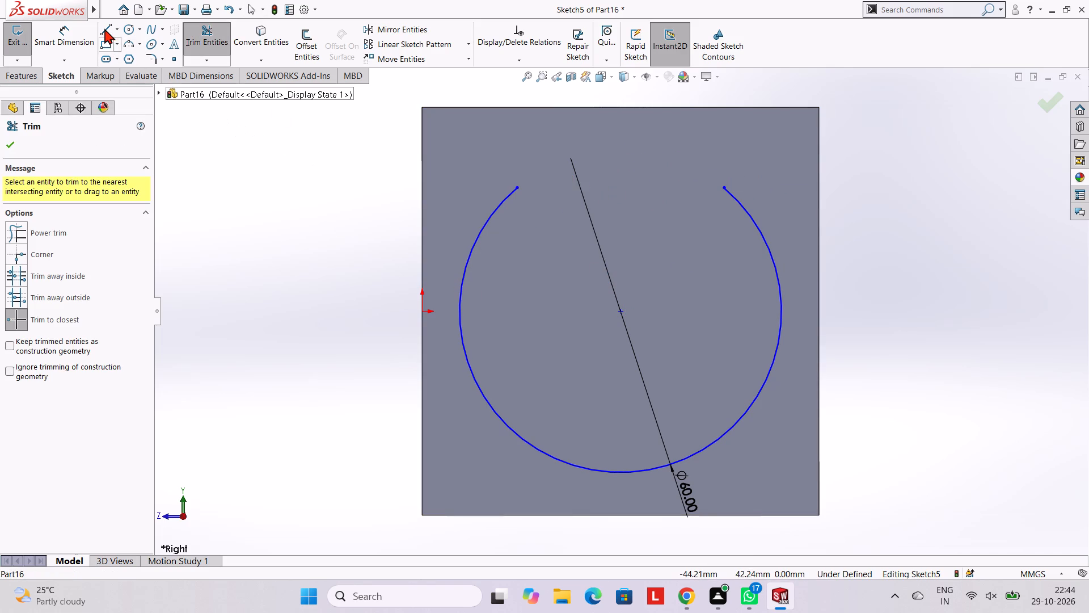
left_click(104, 28)
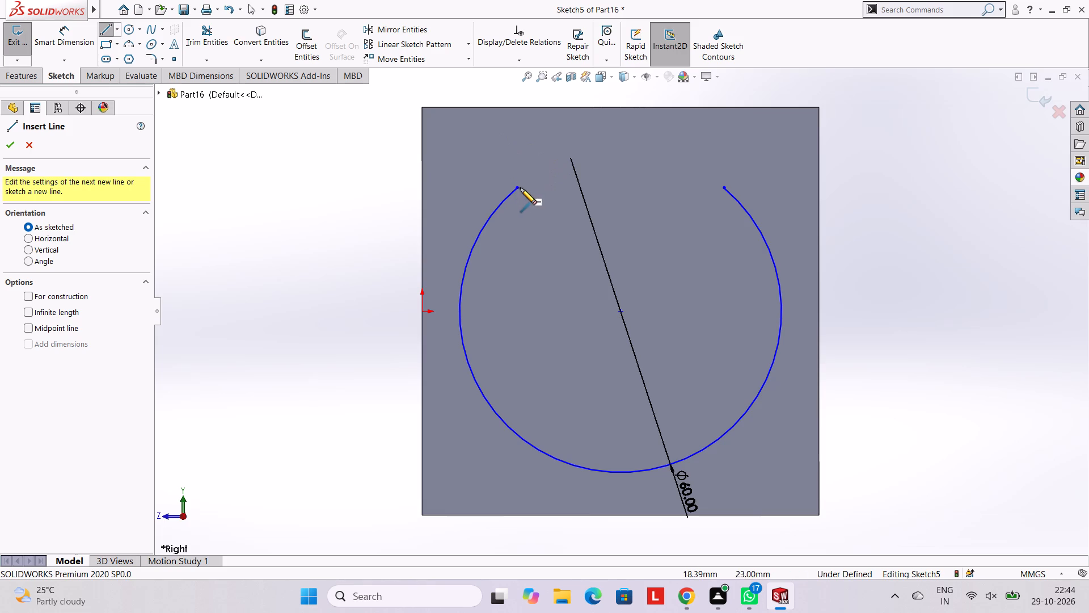
left_click(517, 187)
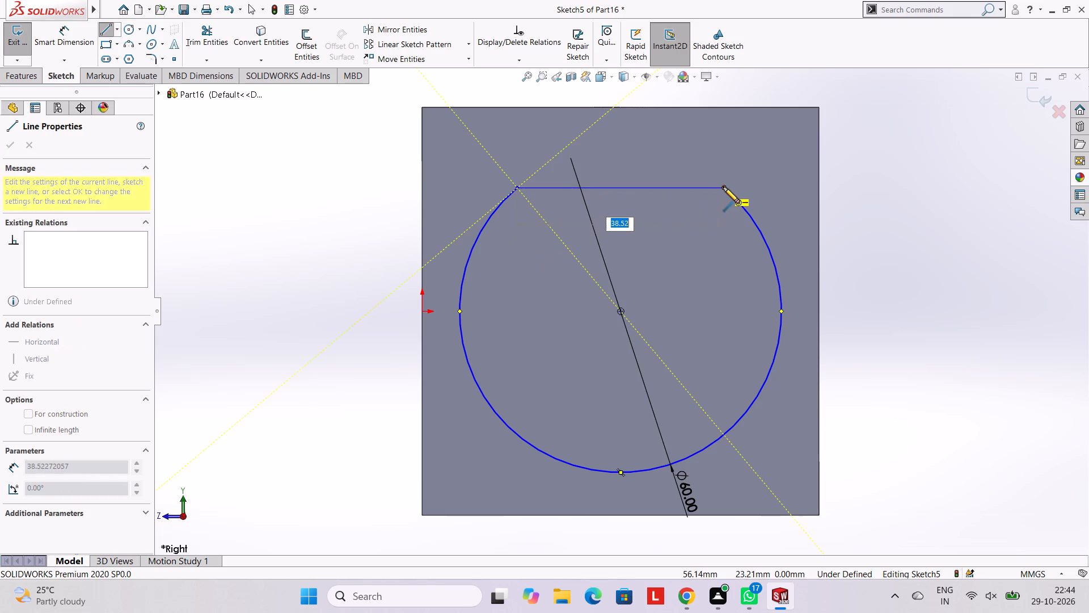
left_click(723, 187)
key("Escape")
key("Escape")
key("Escape")
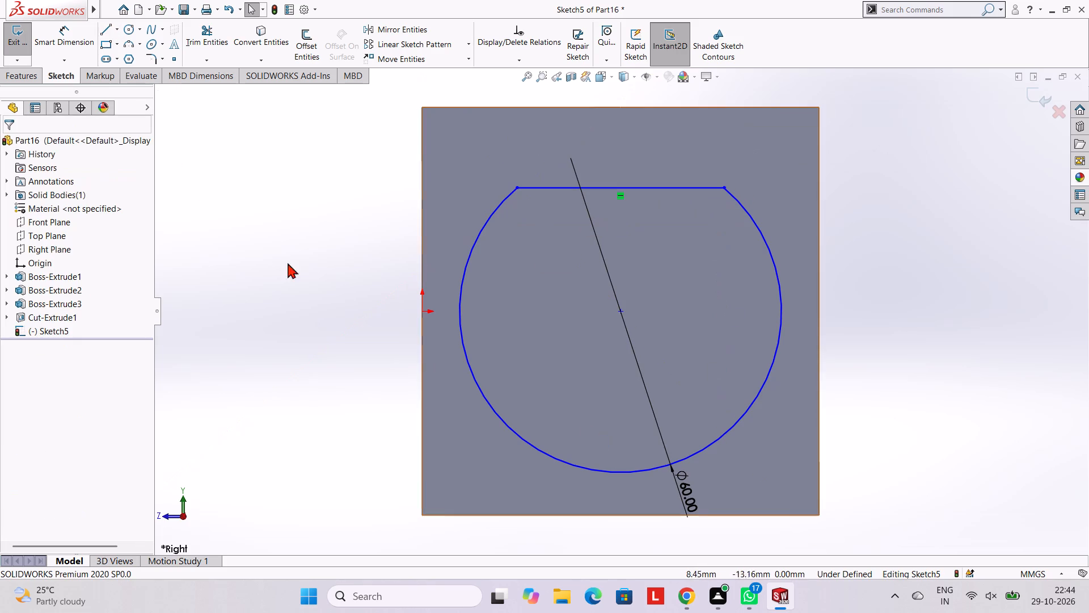
Draw a 15 mm vertical line up from the bottom edge's midpoint, with a horizontal line from its upper end to the side edge away from the origin.
left_click(105, 27)
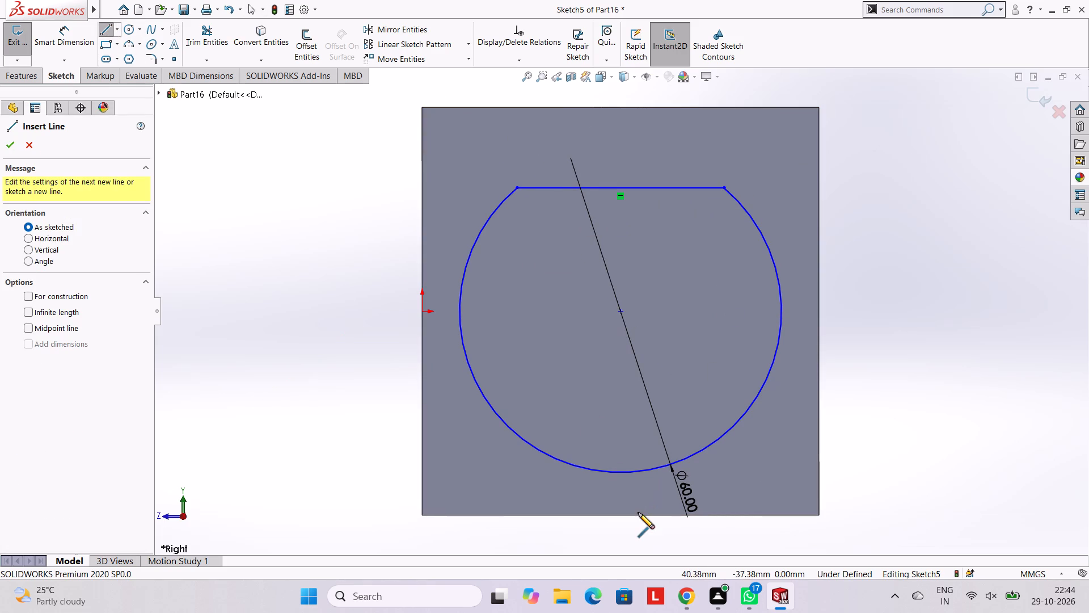
left_click(621, 514)
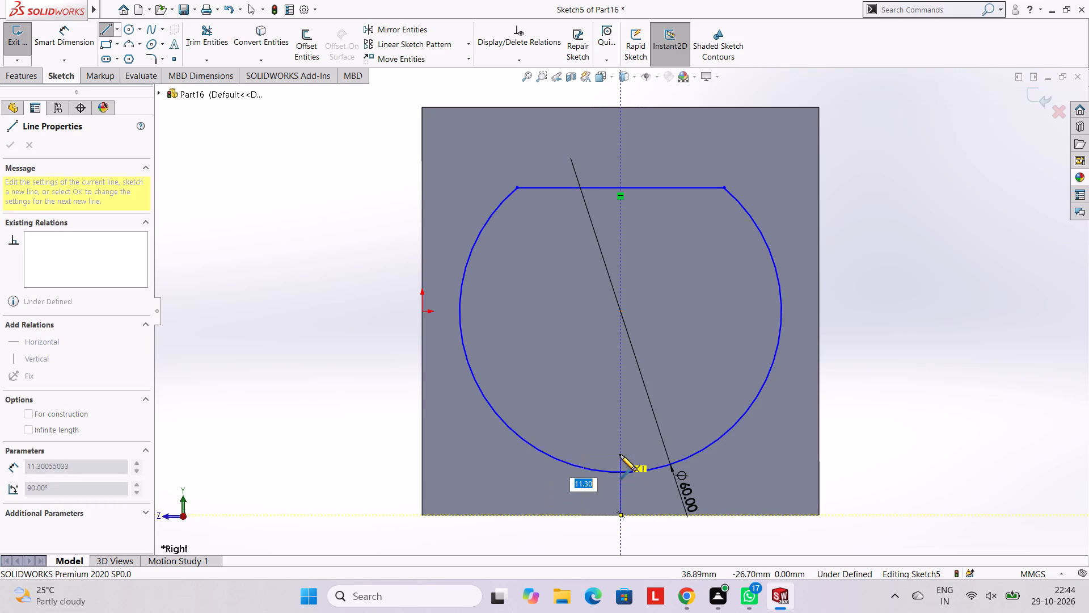
type("15")
key("Return")
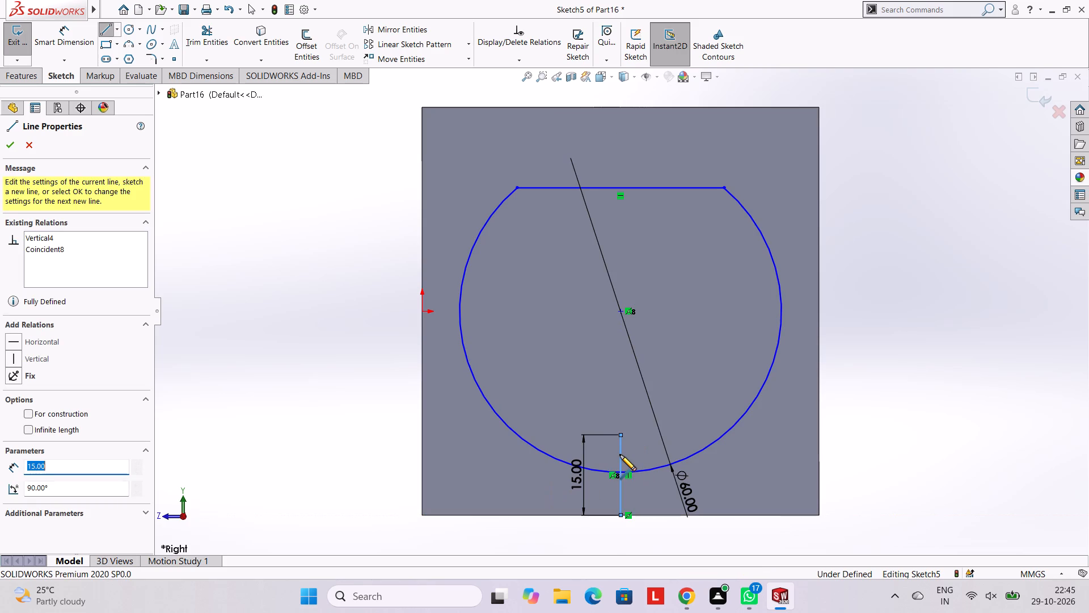
left_click(820, 435)
key("Escape")
key("Escape")
key("Escape")
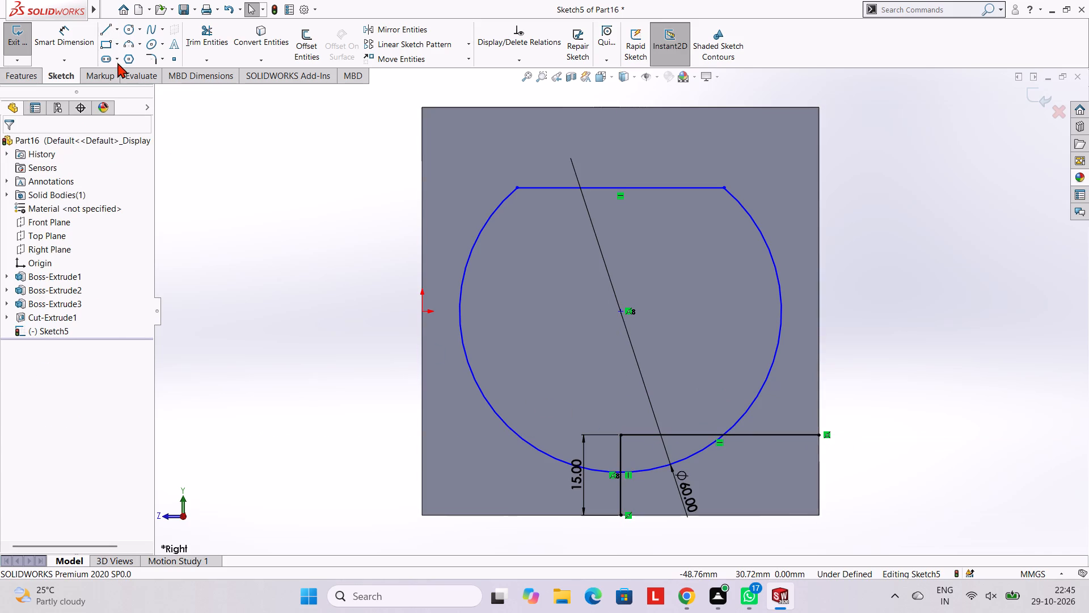
Draw a horizontal line from the lower vertical line's upper end toward the origin side, ending just outside the circle.
left_click(105, 27)
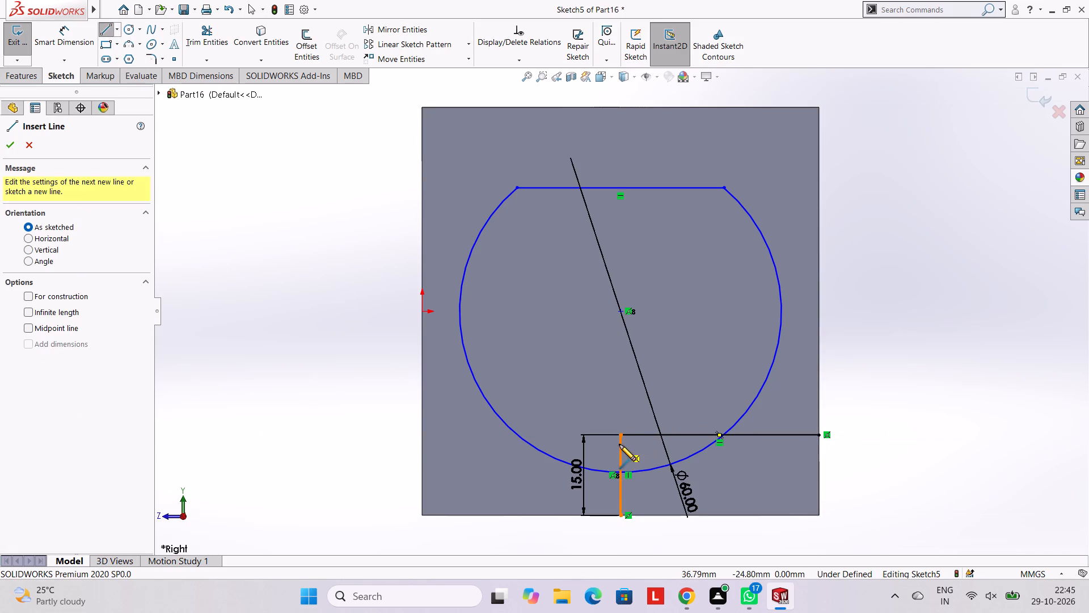
left_click(621, 434)
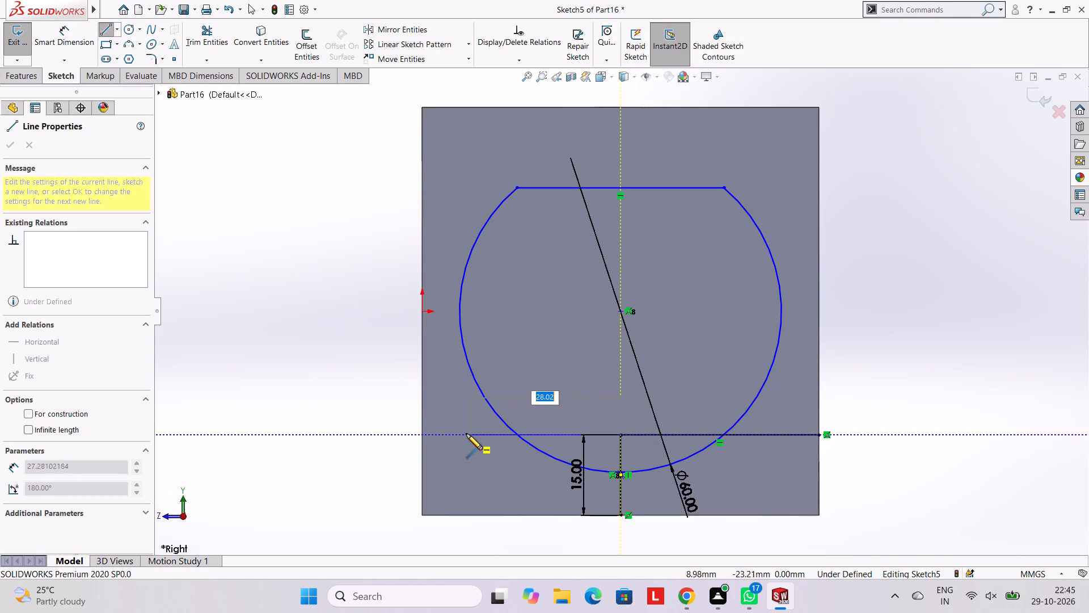
left_click(456, 436)
key("Escape")
key("Escape")
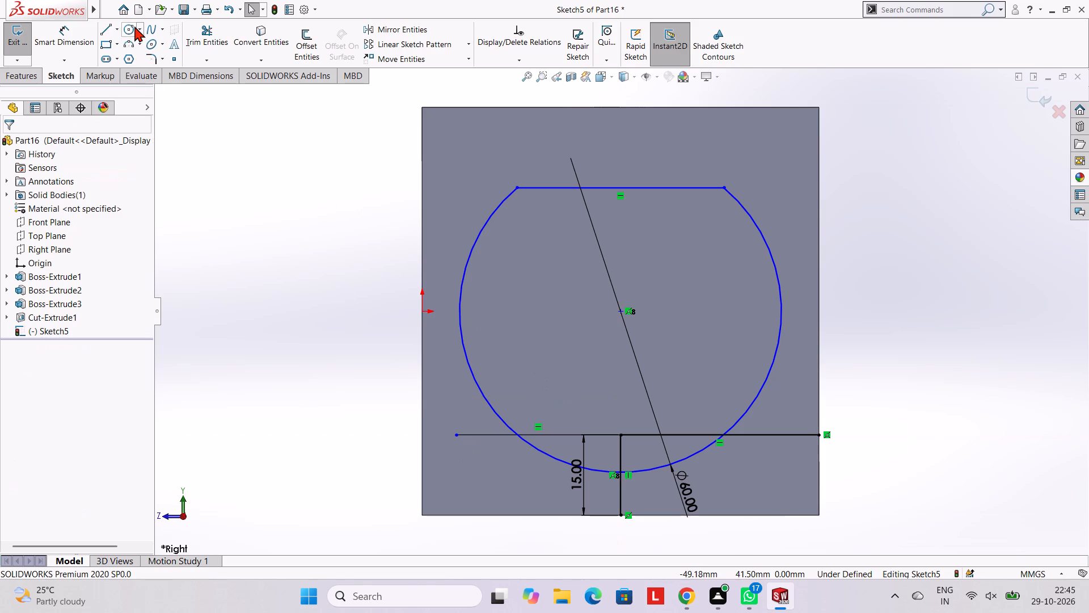
Draw a 40 mm diameter circle concentric with the 60 mm arc profile.
left_click(128, 26)
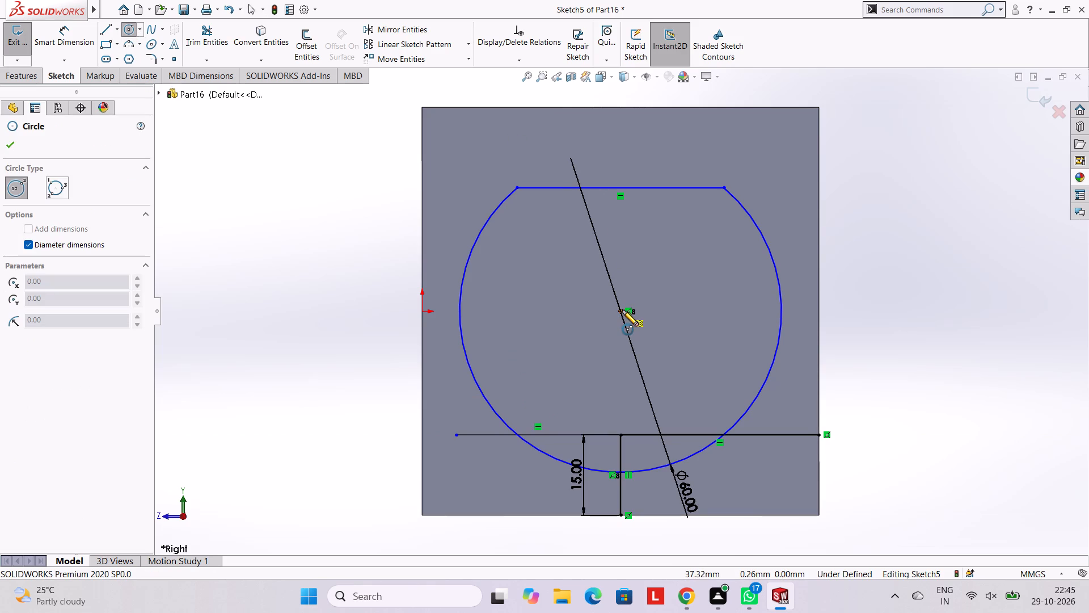
left_click(620, 310)
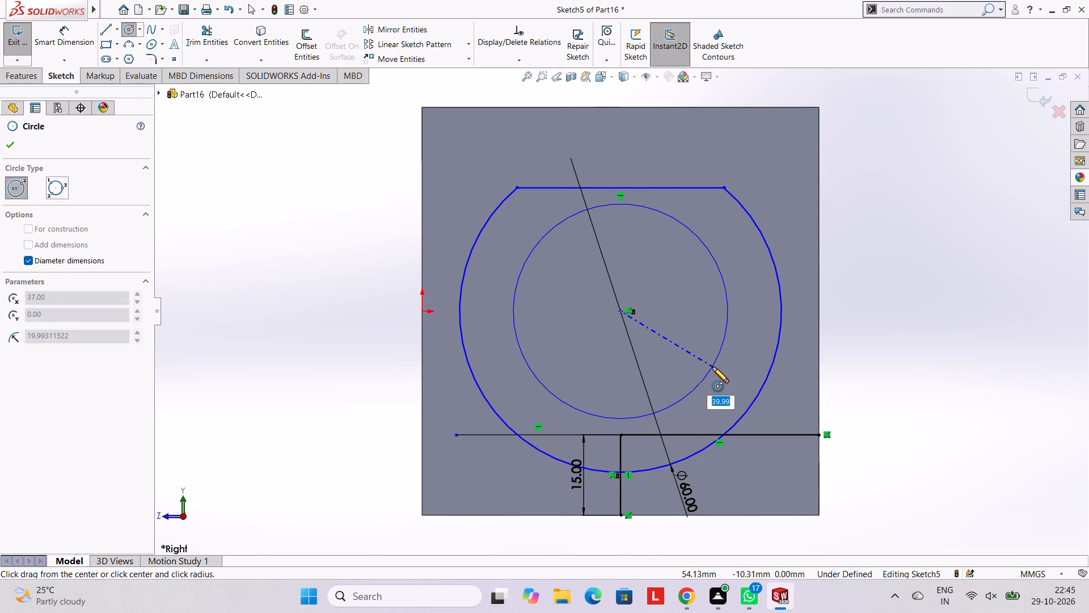
type("40")
key("Return")
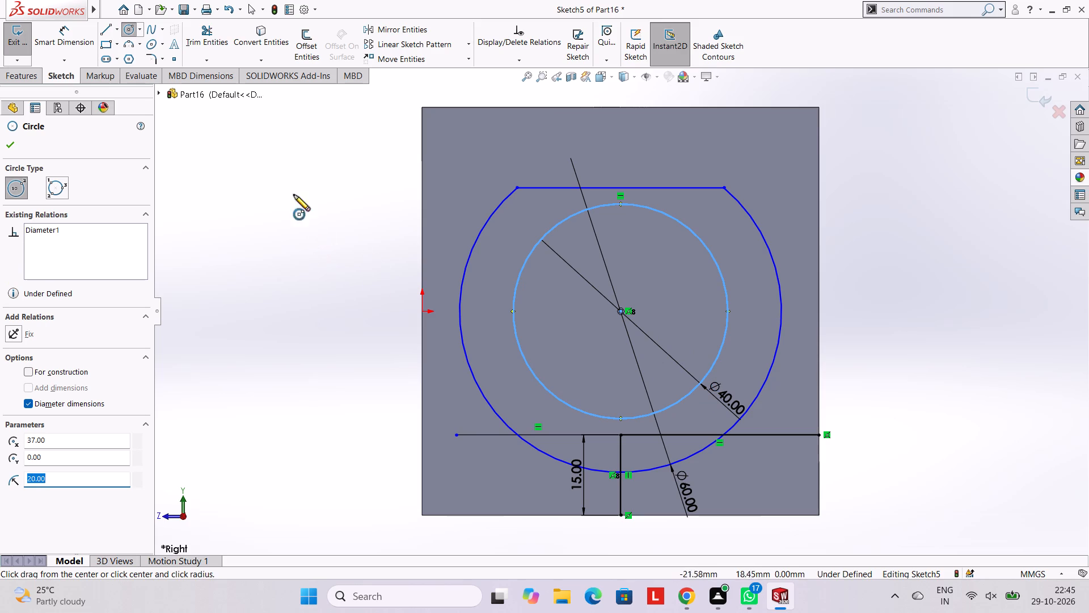
Trim the arcs below the lower horizontal line, its ends outside the circle and the lower 15 mm vertical line.
left_click_drag(190, 38, 196, 46)
left_click(551, 456)
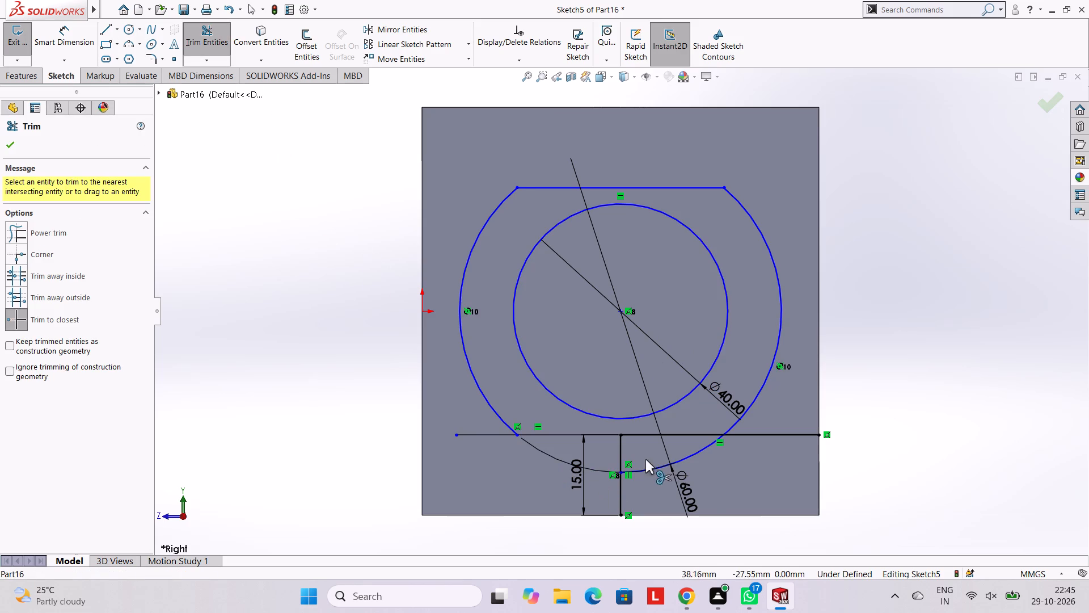
left_click(684, 457)
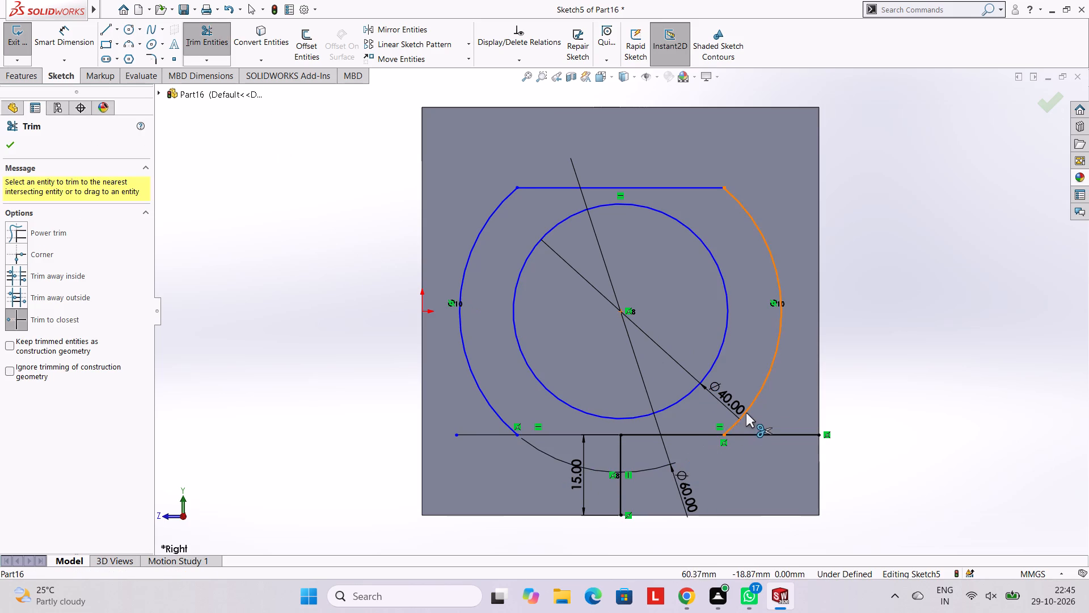
left_click(480, 431)
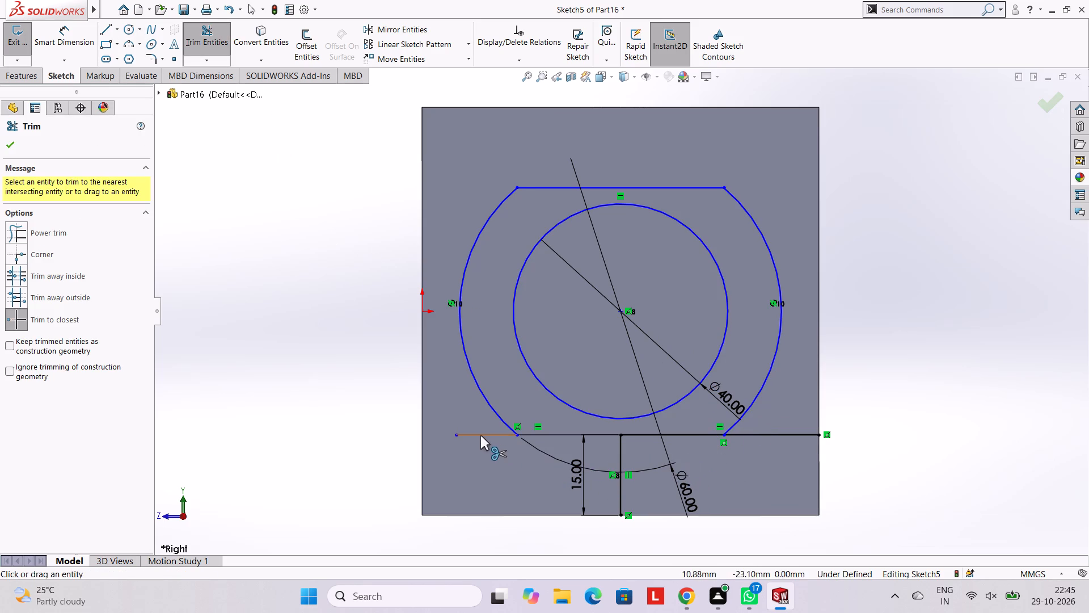
left_click(480, 435)
left_click(792, 435)
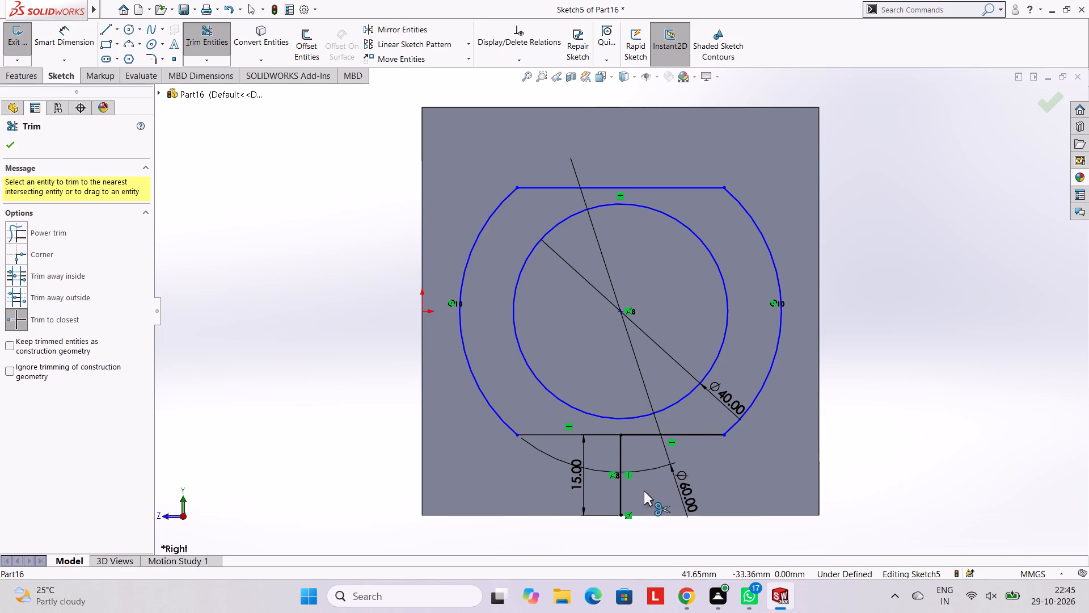
left_click(621, 490)
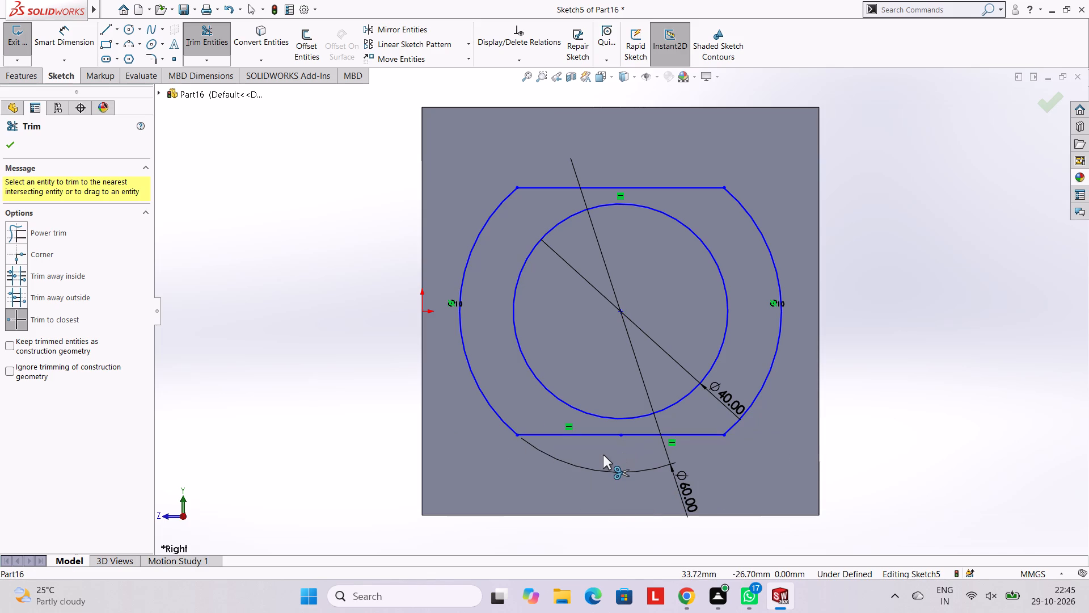
key("Escape")
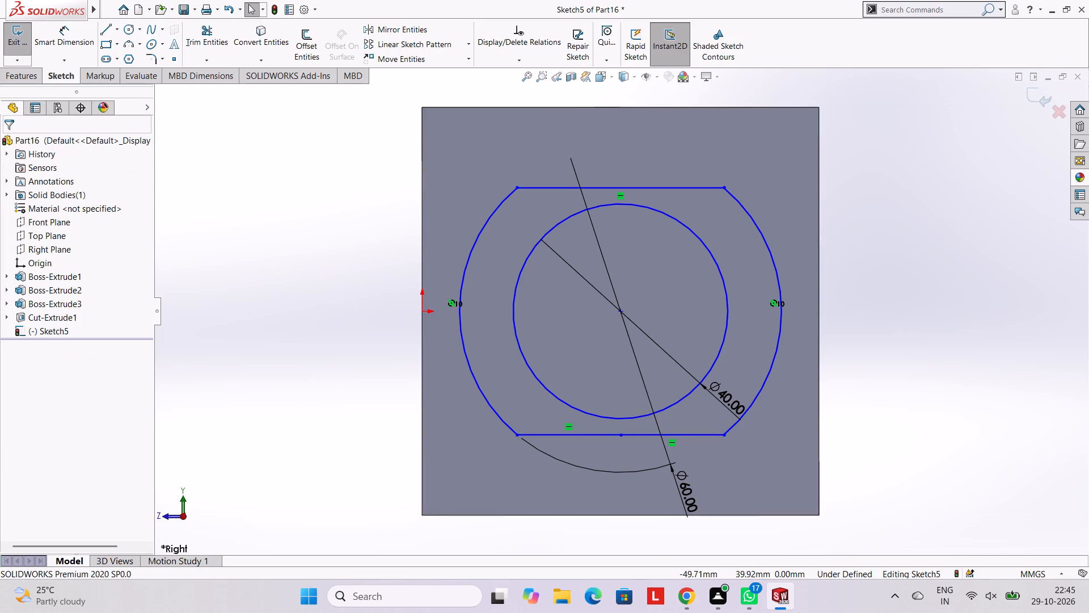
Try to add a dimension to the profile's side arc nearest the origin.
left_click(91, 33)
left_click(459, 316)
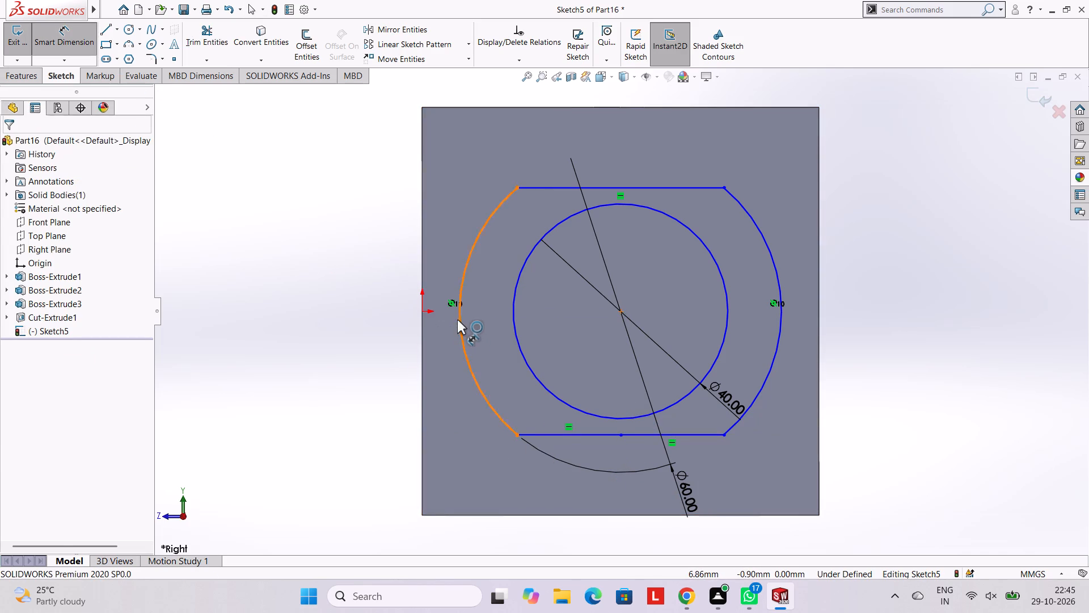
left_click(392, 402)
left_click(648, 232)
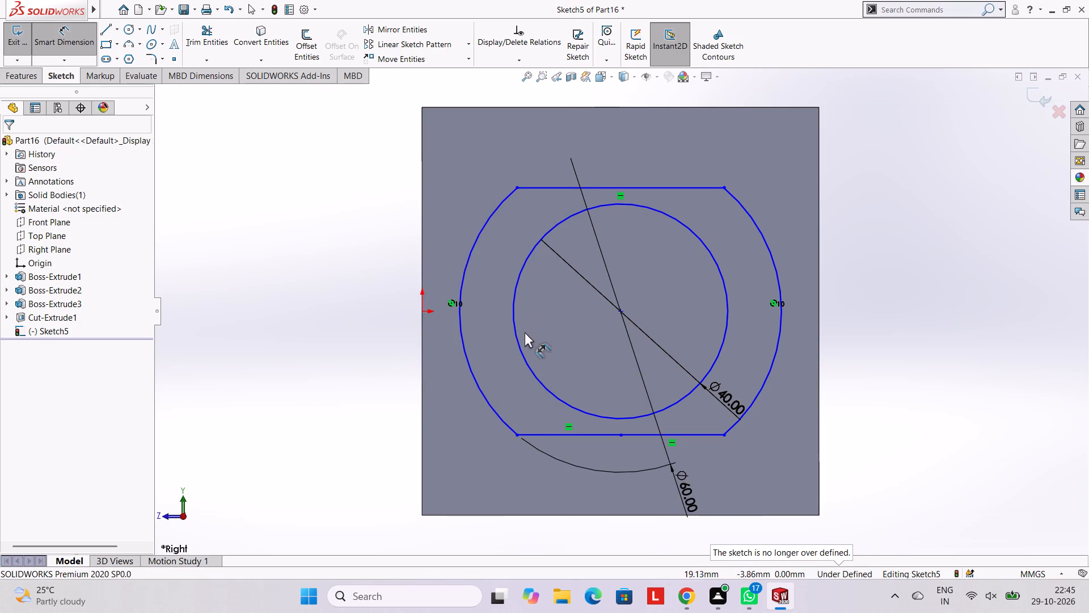
Delete the 40 mm circle inside the flatted profile together with its dimension.
left_click(512, 295)
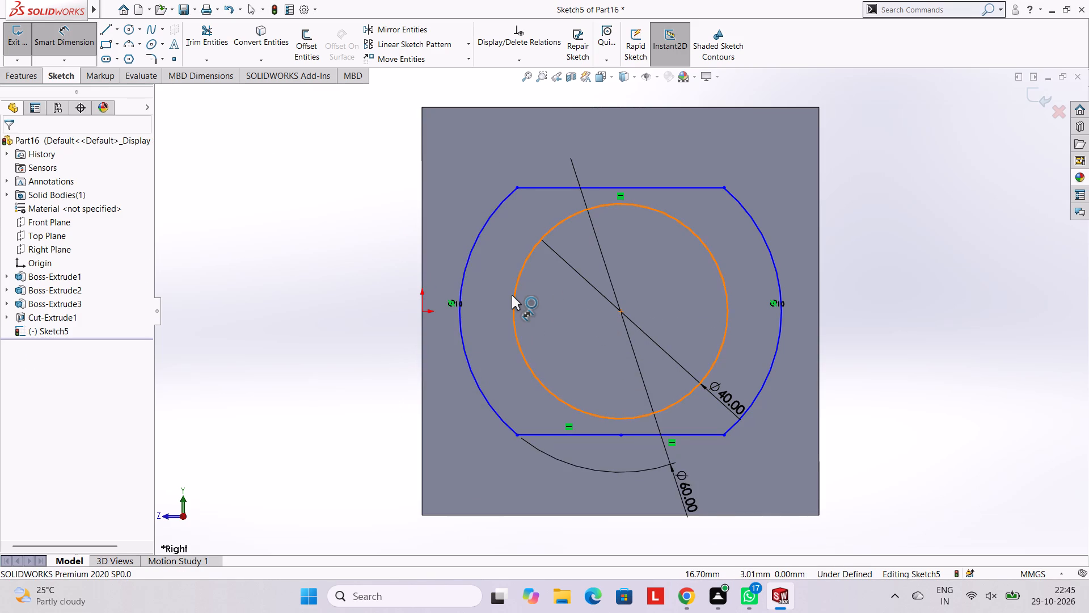
key("Delete")
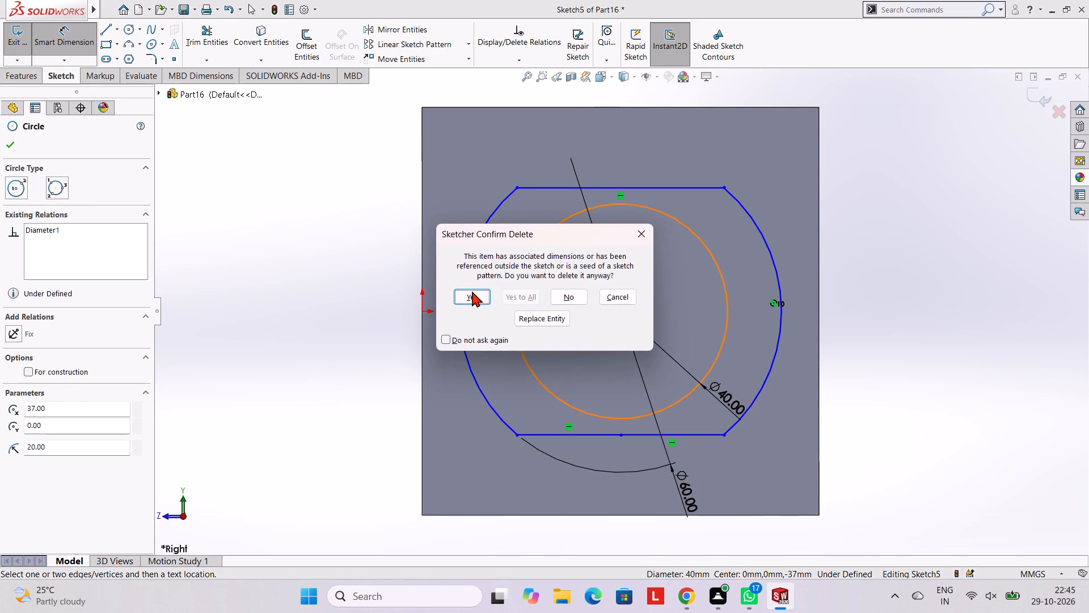
left_click(470, 295)
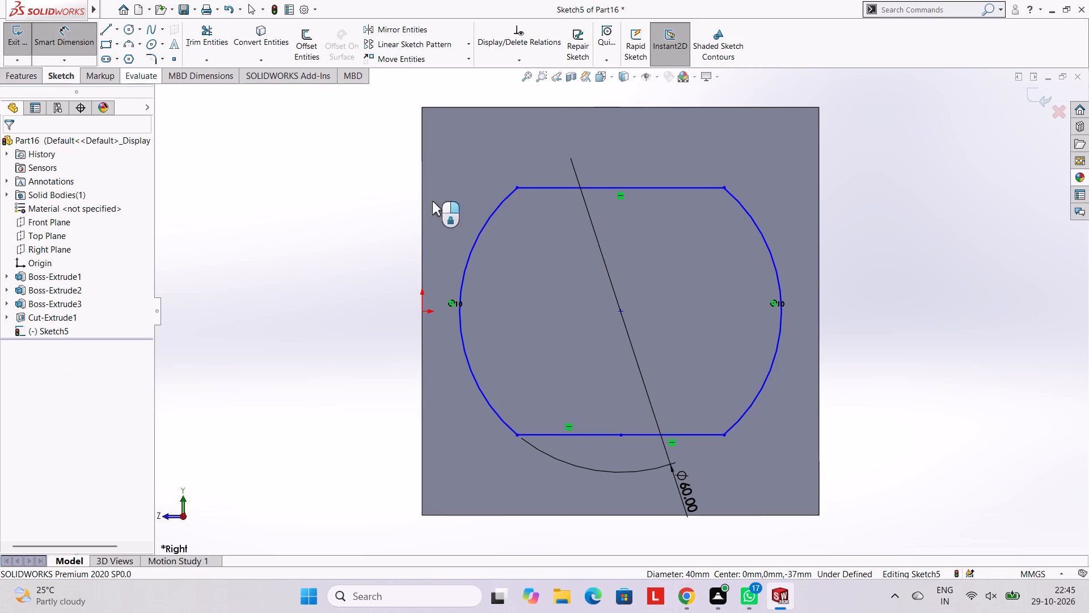
Dimension the vertical distance from the upper flat's endpoint nearest the origin to the plate's top edge.
left_click(517, 187)
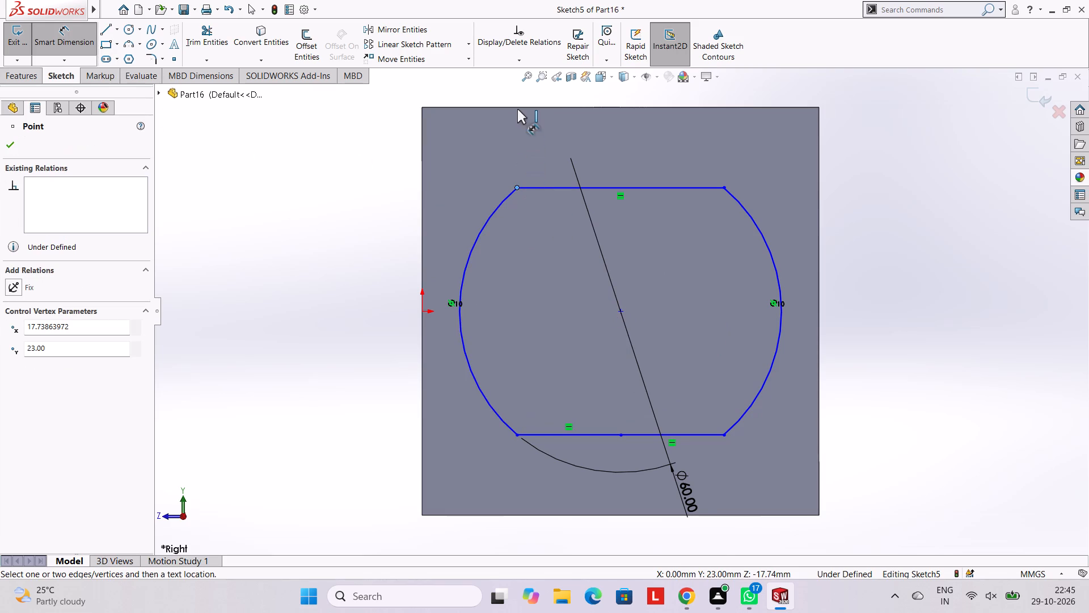
left_click(519, 108)
left_click(387, 145)
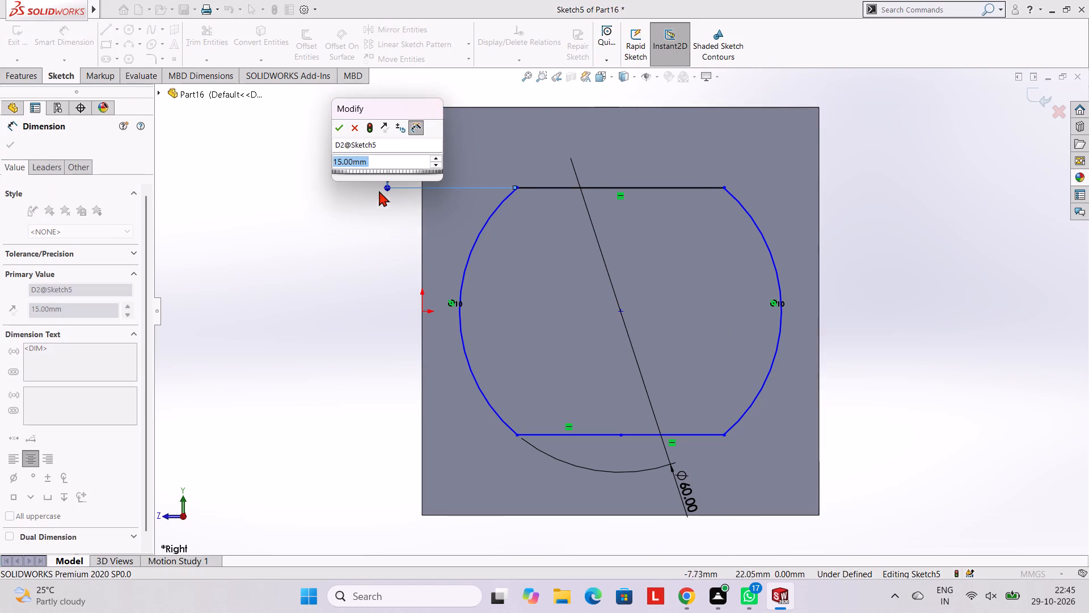
left_click(338, 121)
left_click(259, 161)
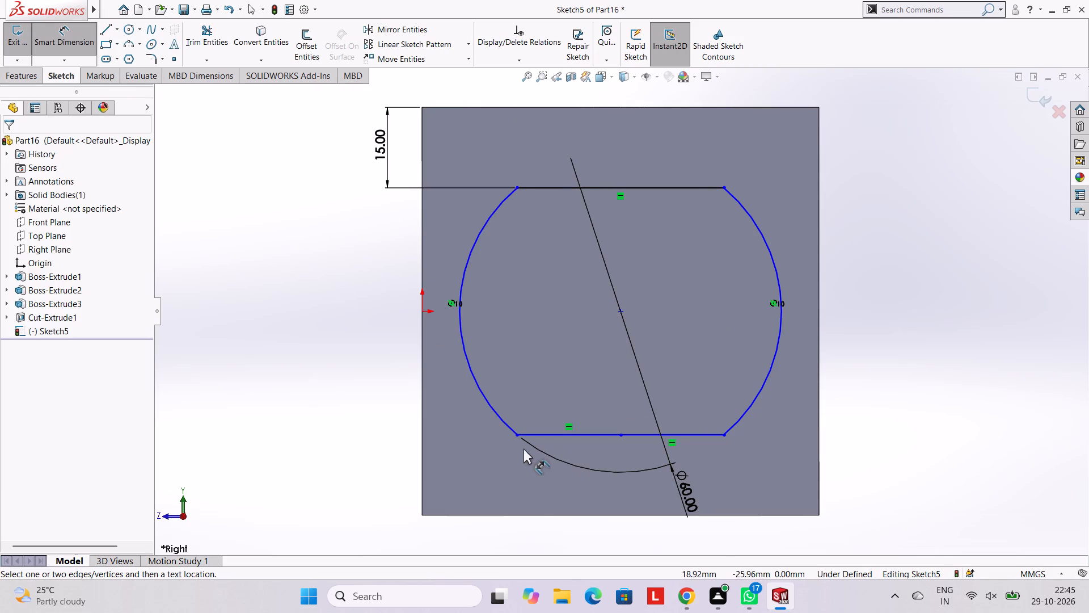
Dimension the vertical distance from the lower flat's endpoint nearest the origin to the origin.
left_click(516, 436)
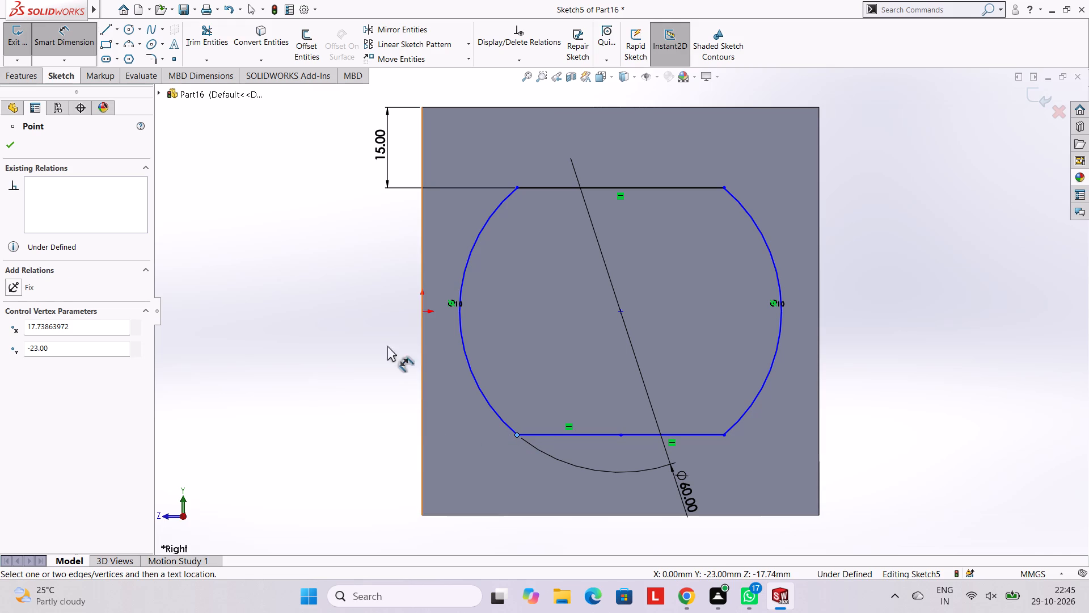
left_click(421, 309)
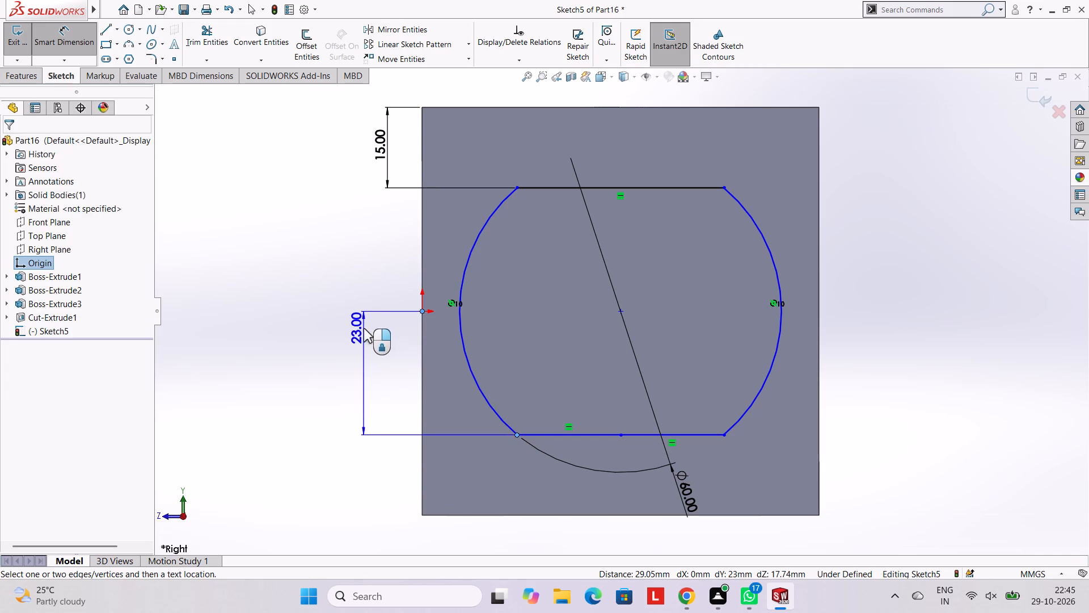
left_click(364, 328)
left_click(315, 312)
left_click(304, 250)
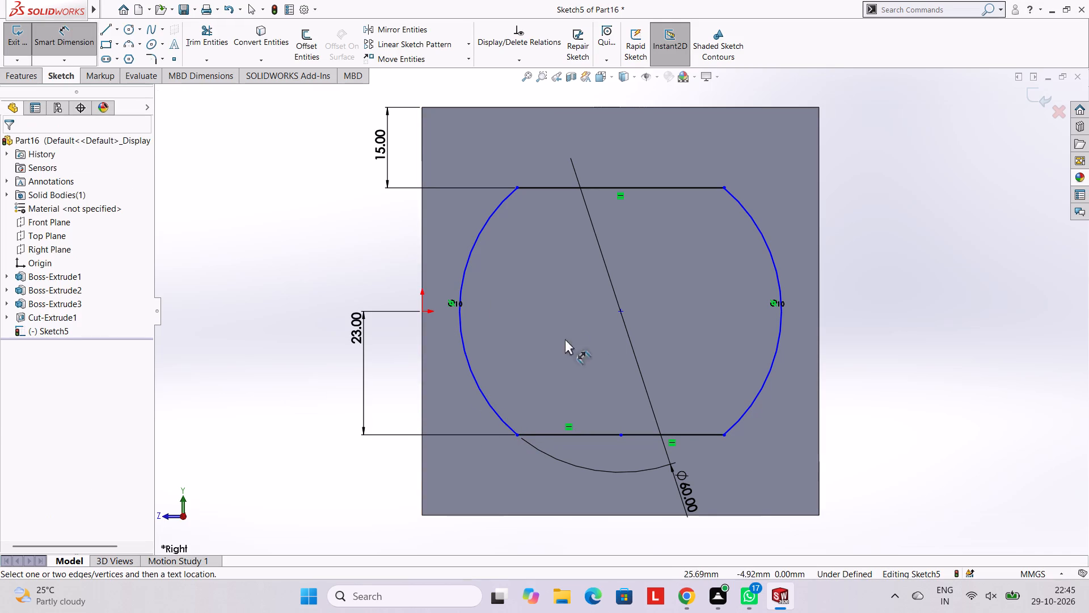
Dimension the vertical distance between the upper and lower endpoints of the arc farthest from the origin.
left_click(721, 187)
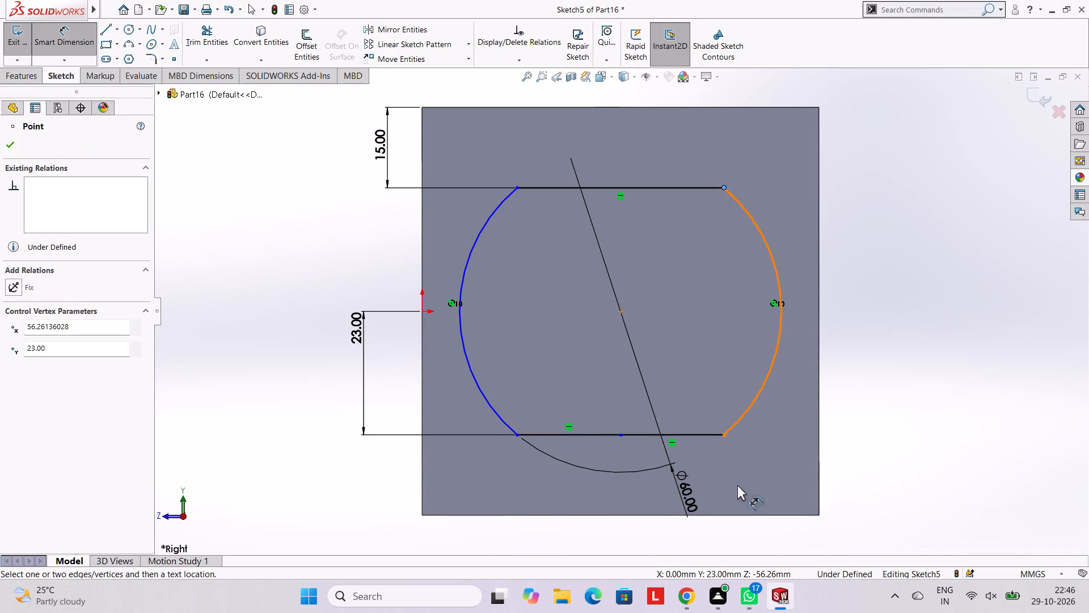
left_click(725, 436)
left_click(917, 343)
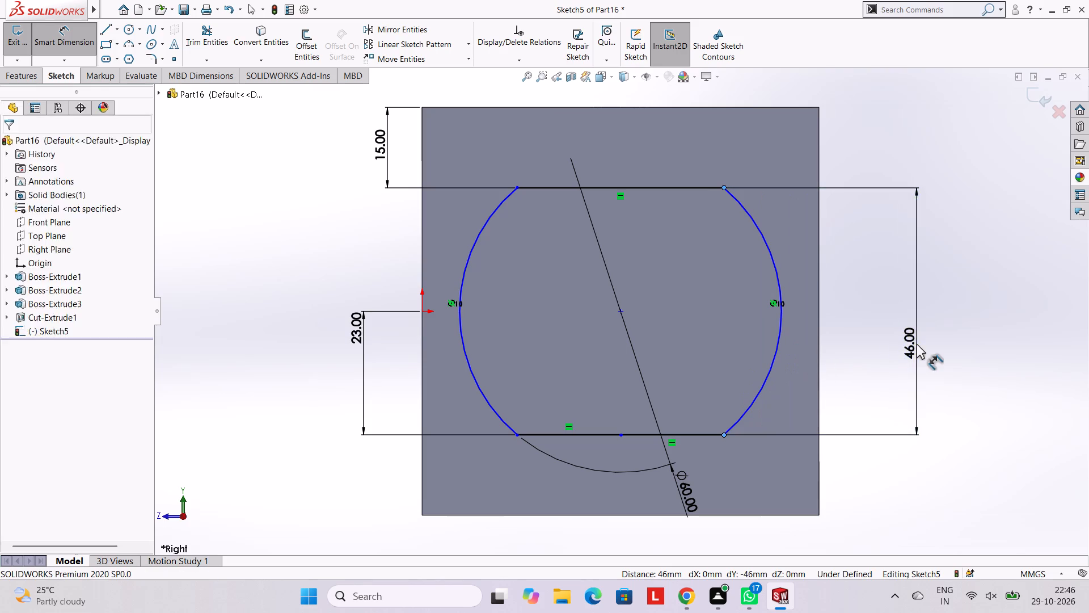
left_click(871, 328)
left_click(876, 278)
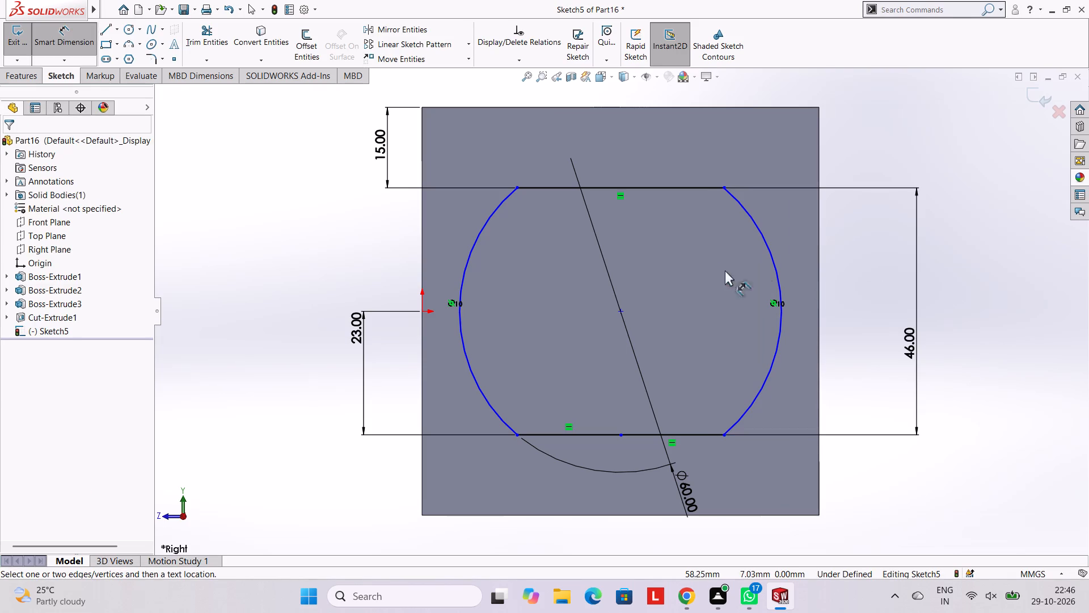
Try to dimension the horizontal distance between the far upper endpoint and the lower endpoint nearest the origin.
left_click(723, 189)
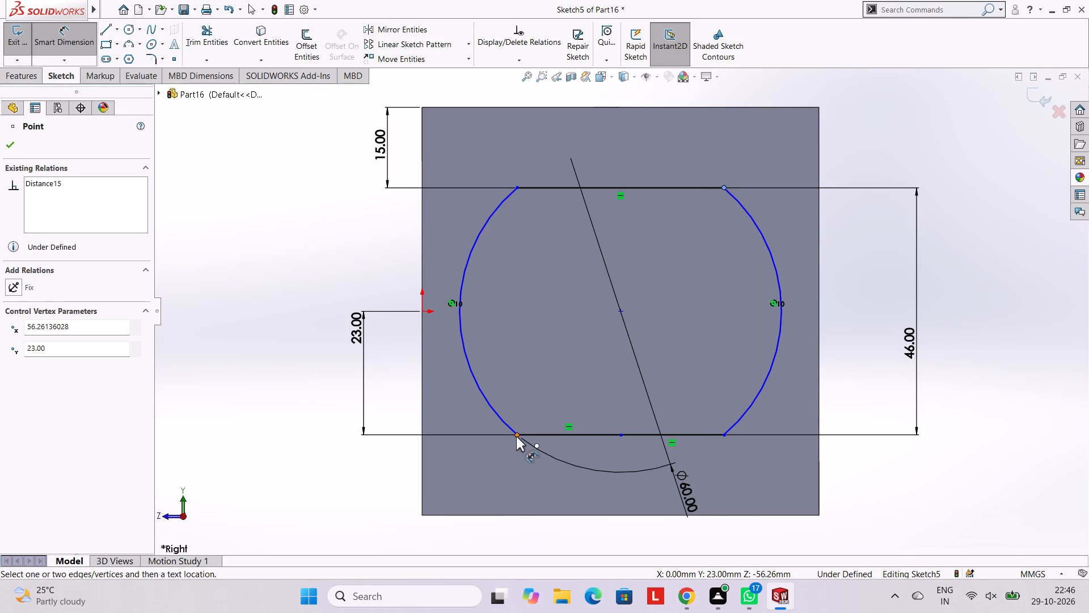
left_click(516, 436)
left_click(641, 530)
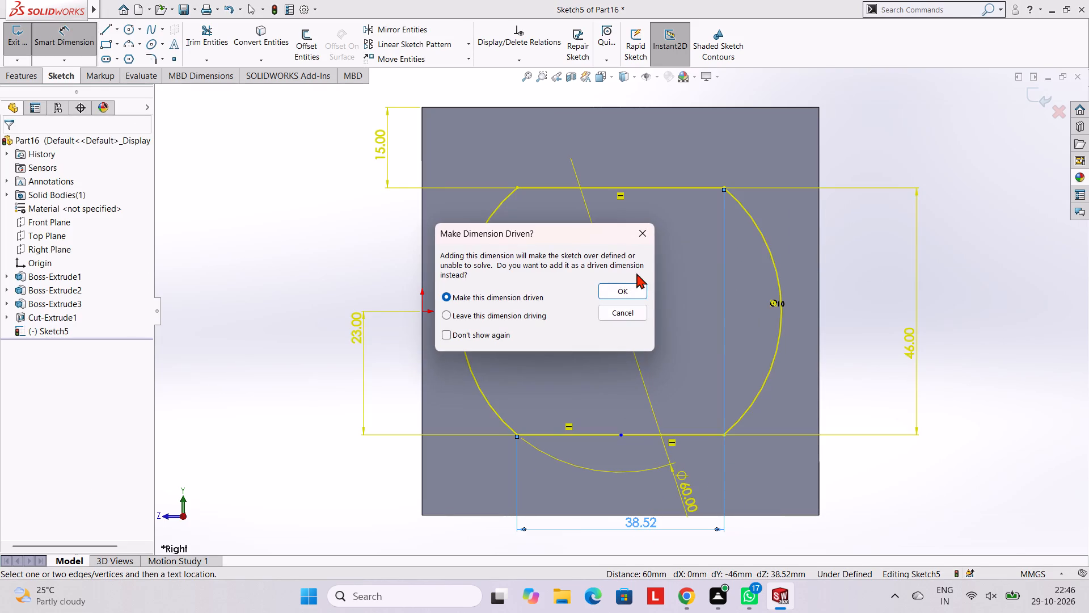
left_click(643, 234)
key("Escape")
Trim away both segments of the profile's lower horizontal line.
scroll(690, 421, "down", 2)
scroll(585, 305, "up", 2)
left_click(214, 41)
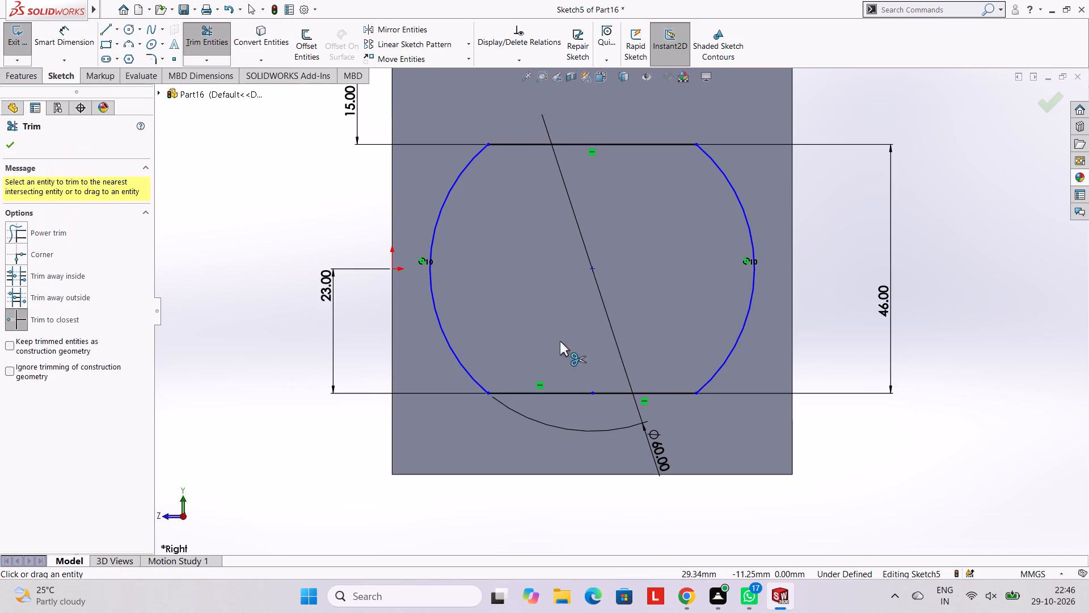
left_click(572, 396)
left_click(624, 391)
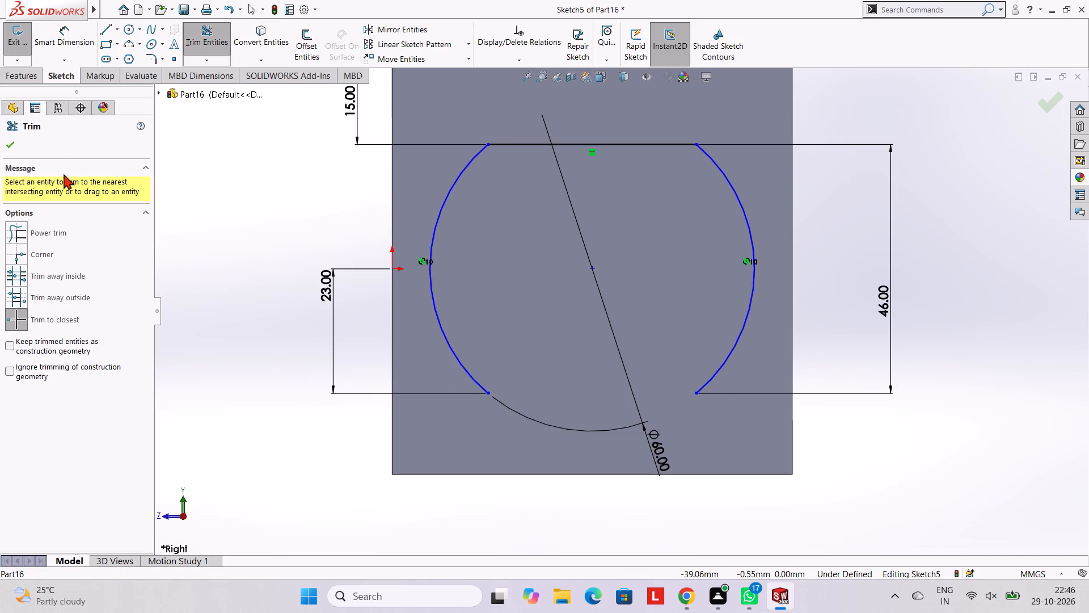
Draw a single horizontal line joining the lower endpoints of the two side arcs.
left_click(108, 29)
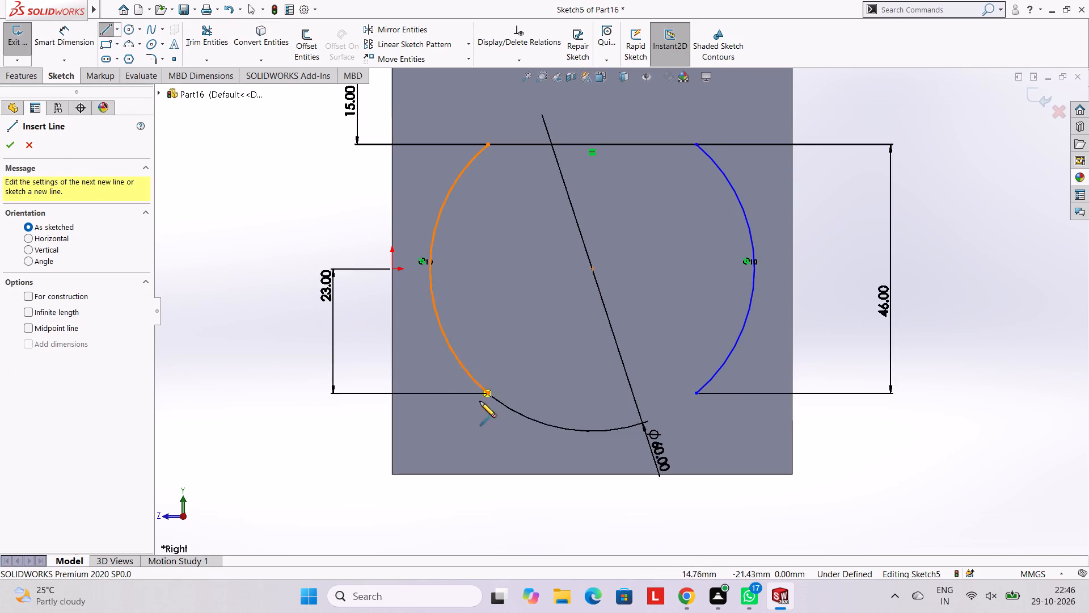
left_click(489, 395)
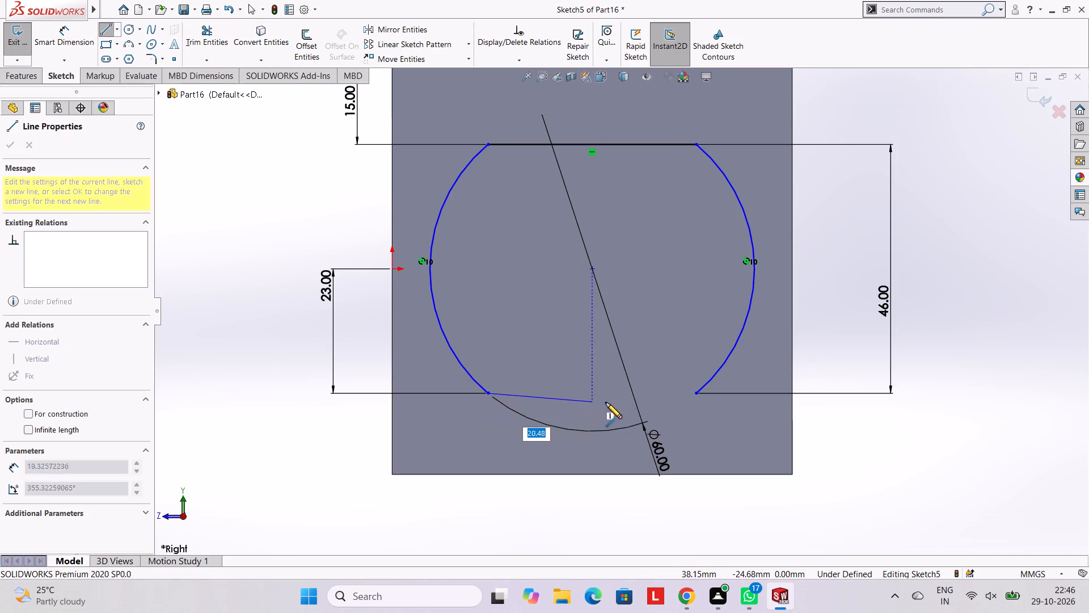
left_click(697, 396)
key("Escape")
key("Escape")
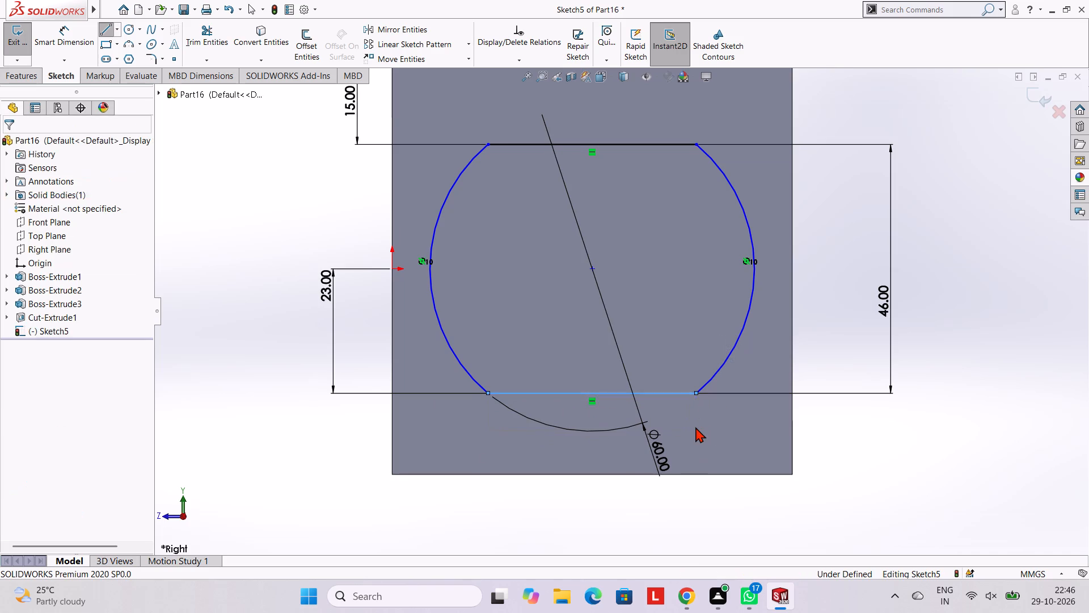
key("Escape")
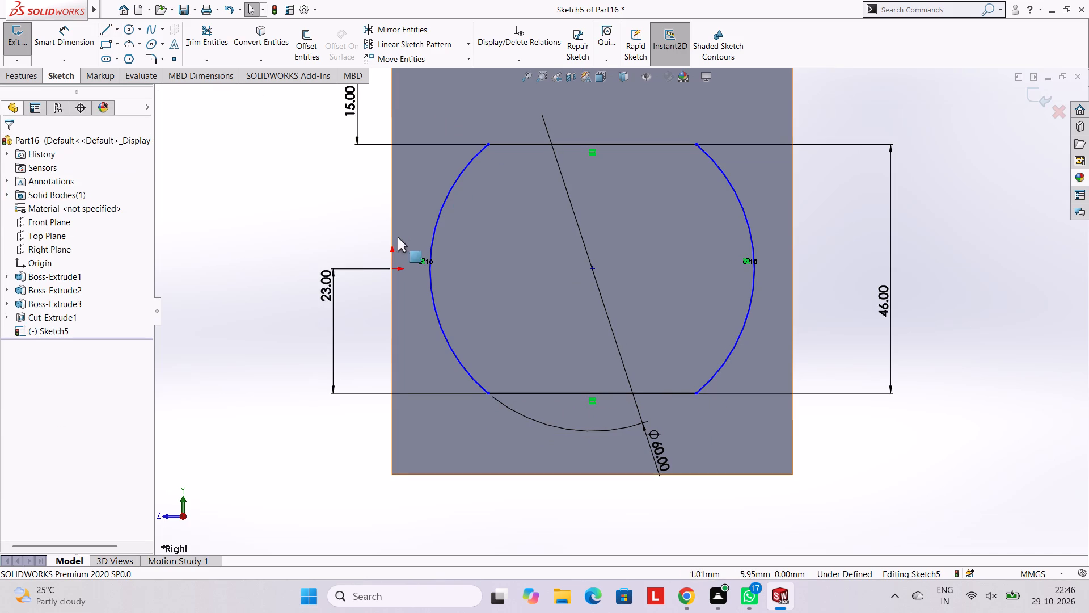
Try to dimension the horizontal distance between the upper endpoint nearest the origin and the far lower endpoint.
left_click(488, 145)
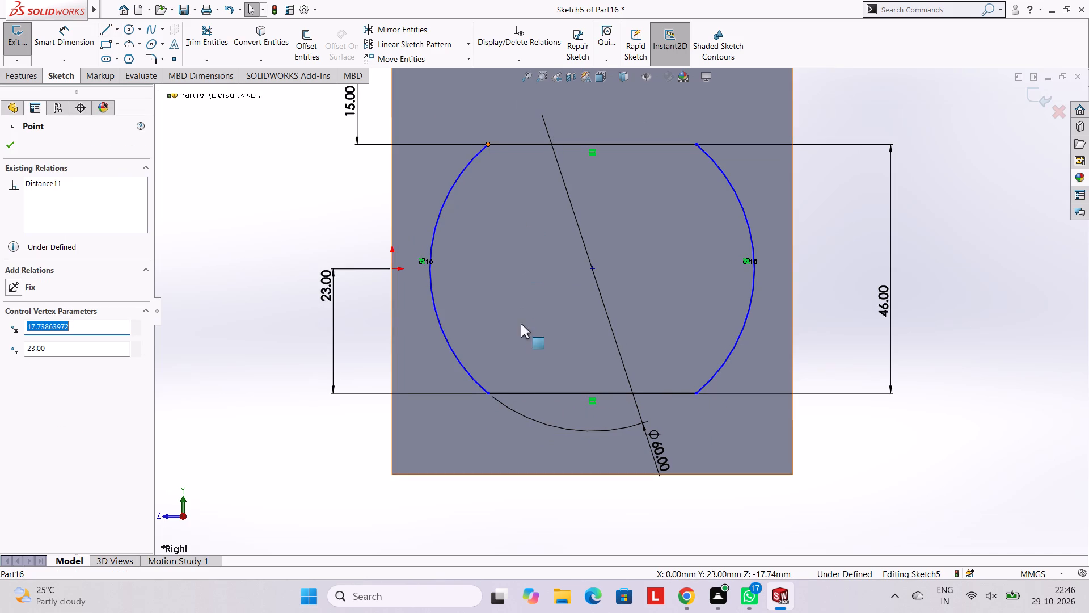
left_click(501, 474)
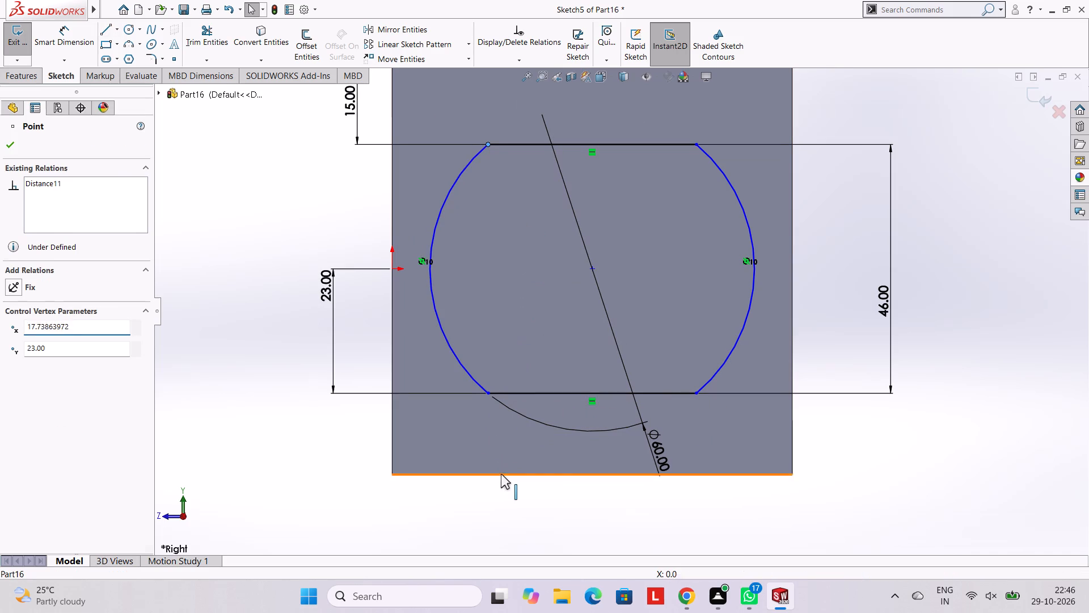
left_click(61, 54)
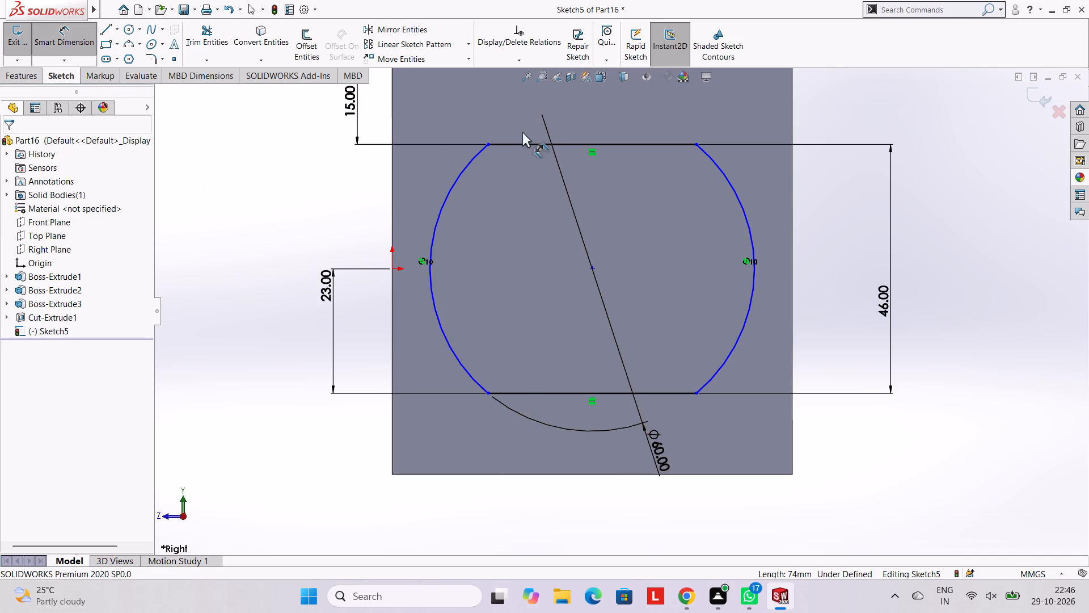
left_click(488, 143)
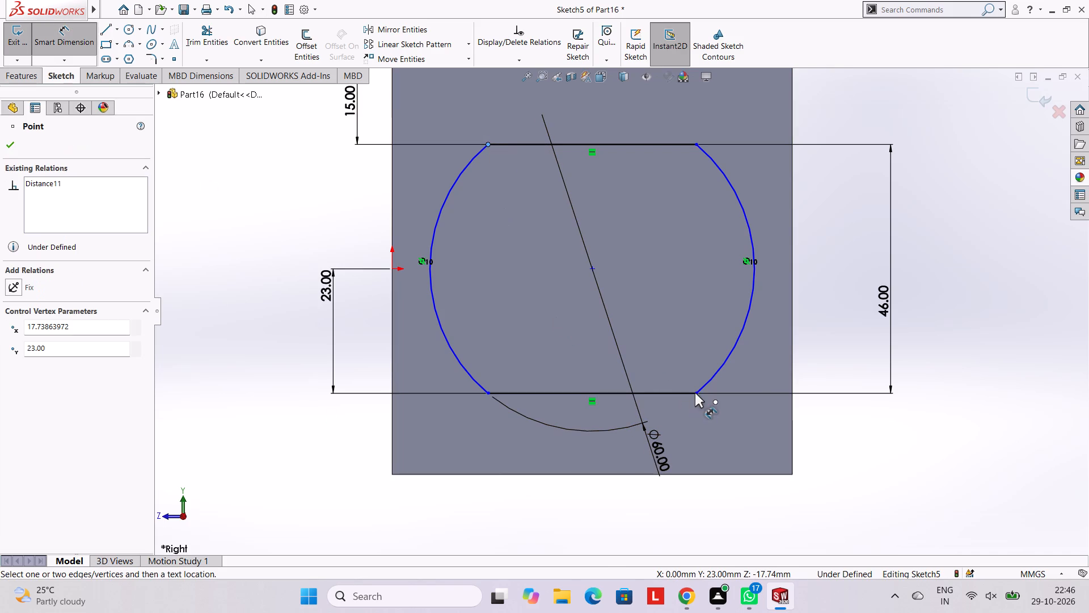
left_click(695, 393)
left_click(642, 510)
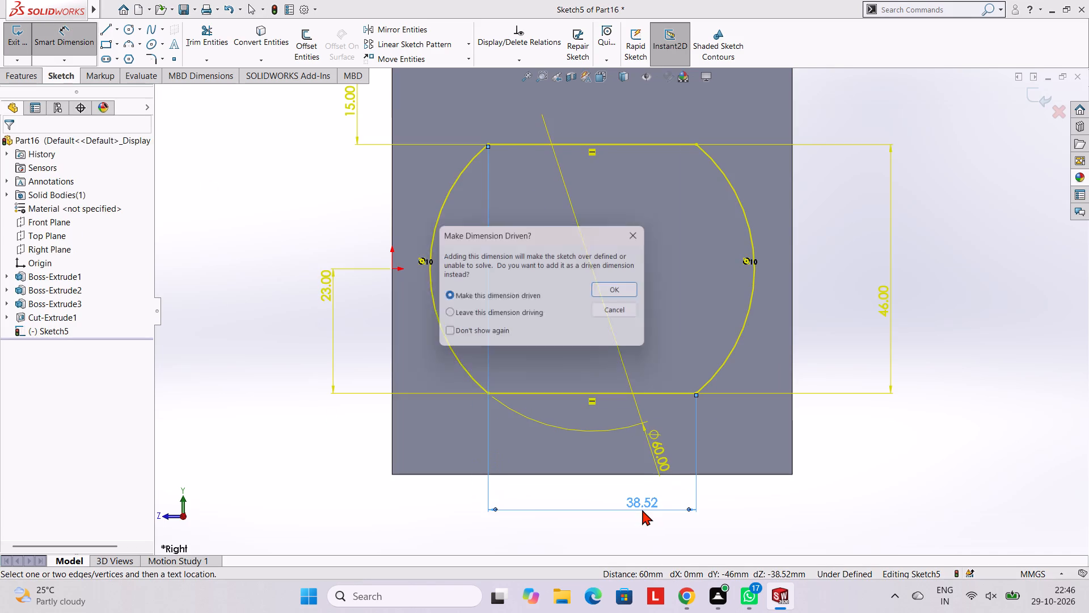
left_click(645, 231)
Dimension the horizontal distance from the upper flat's endpoint nearest the origin to the origin.
scroll(761, 322, "up", 2)
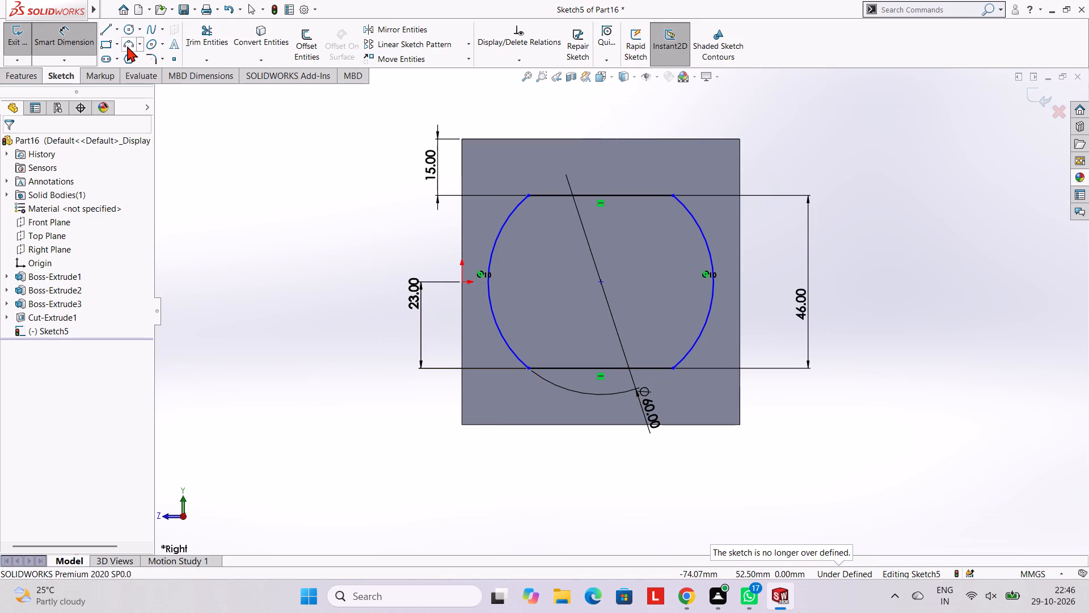
left_click(529, 195)
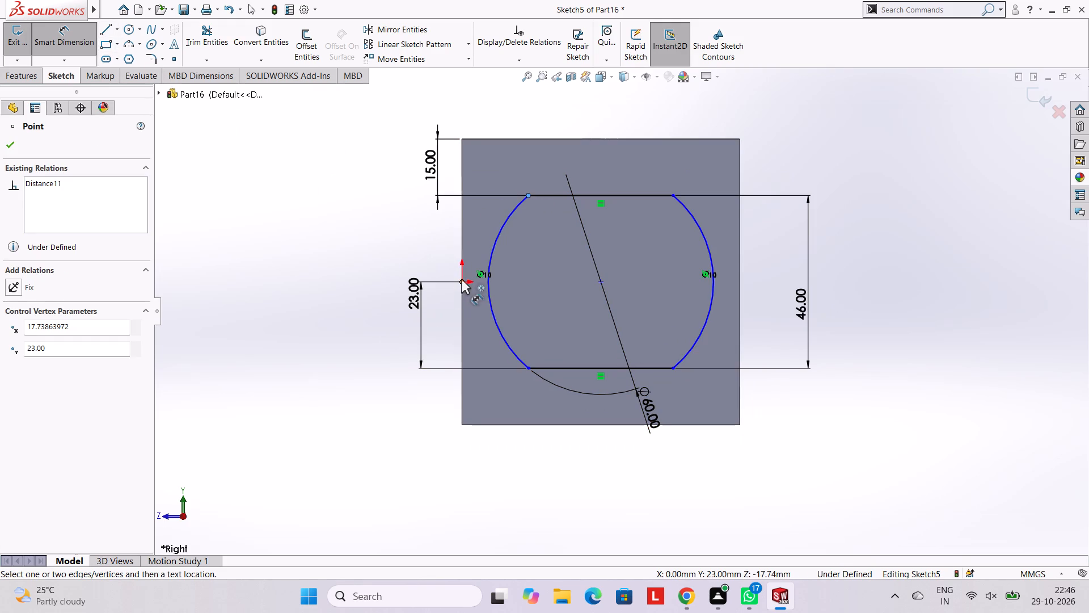
left_click(461, 281)
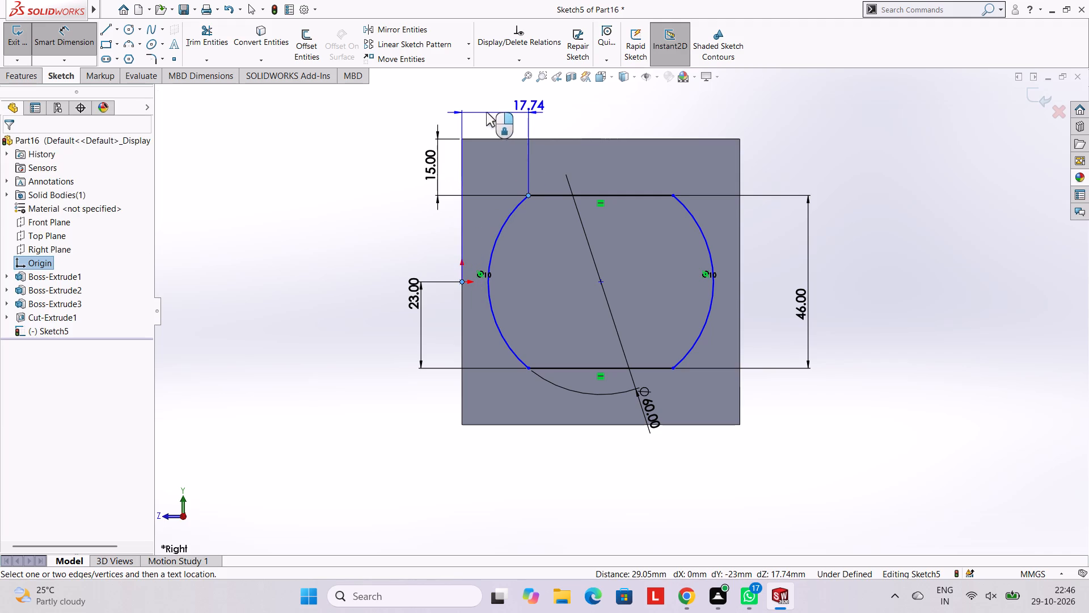
left_click(486, 111)
left_click(437, 90)
left_click(357, 137)
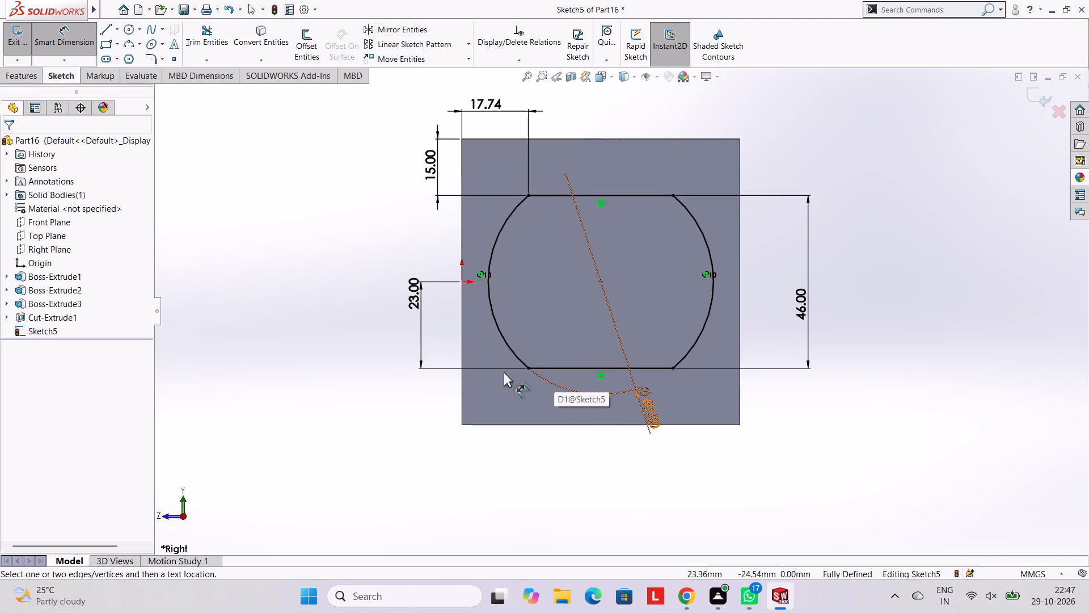
Extrude the flatted circle profile 10 mm outward from the plate face as a blind boss merged with the body.
left_click(17, 75)
left_click(19, 43)
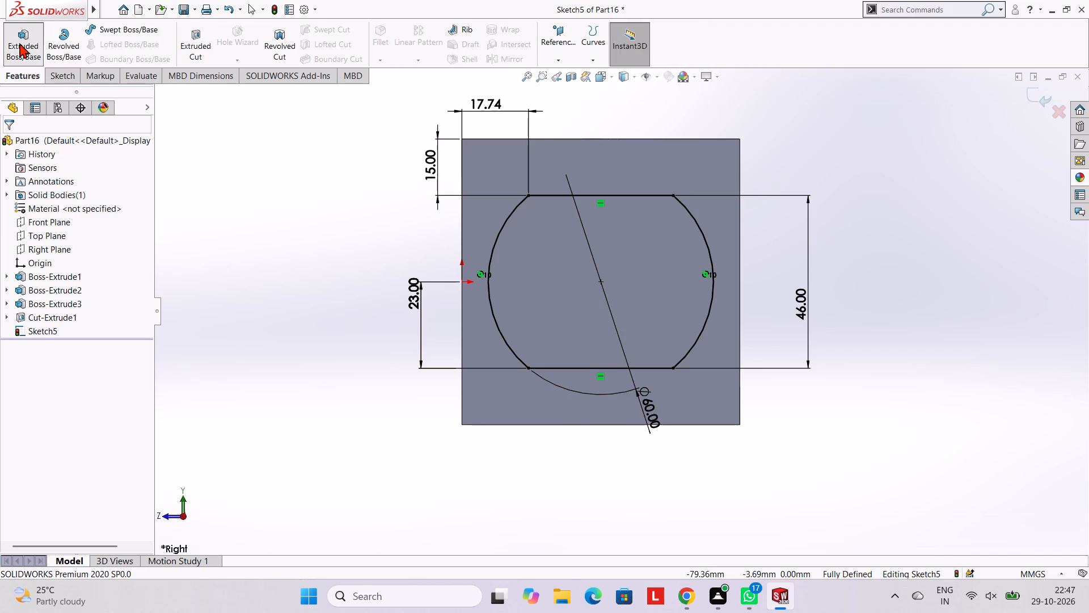
middle_click_drag(391, 238, 452, 270)
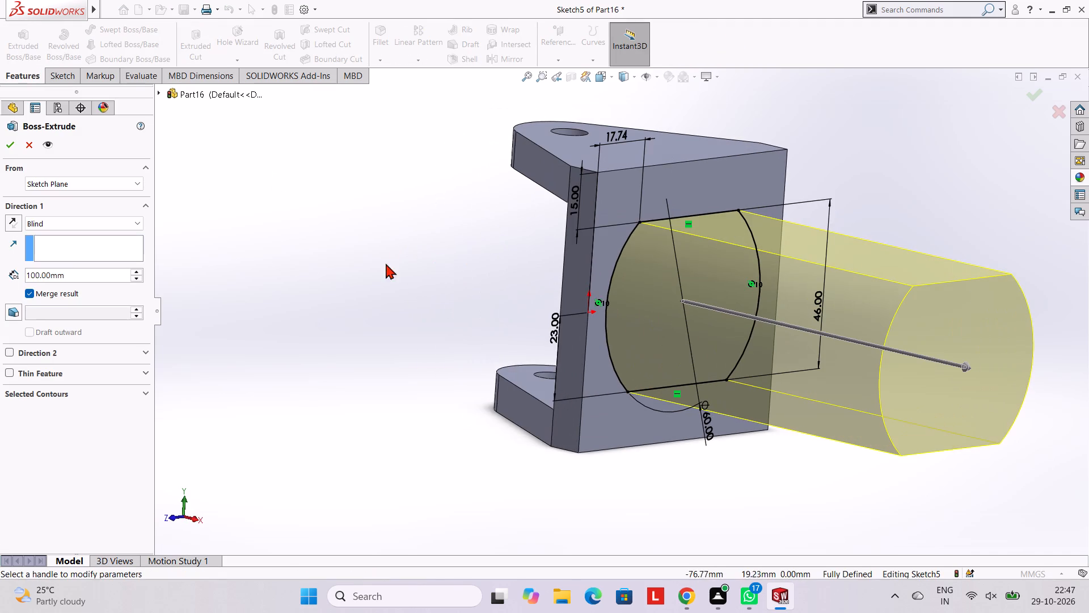
left_click(116, 274)
key("BackSpace")
key("BackSpace")
key("BackSpace")
key("BackSpace")
key("BackSpace")
key("BackSpace")
key("BackSpace")
key("BackSpace")
key("BackSpace")
key("BackSpace")
key("BackSpace")
key("BackSpace")
key("BackSpace")
key("BackSpace")
key("BackSpace")
type("10")
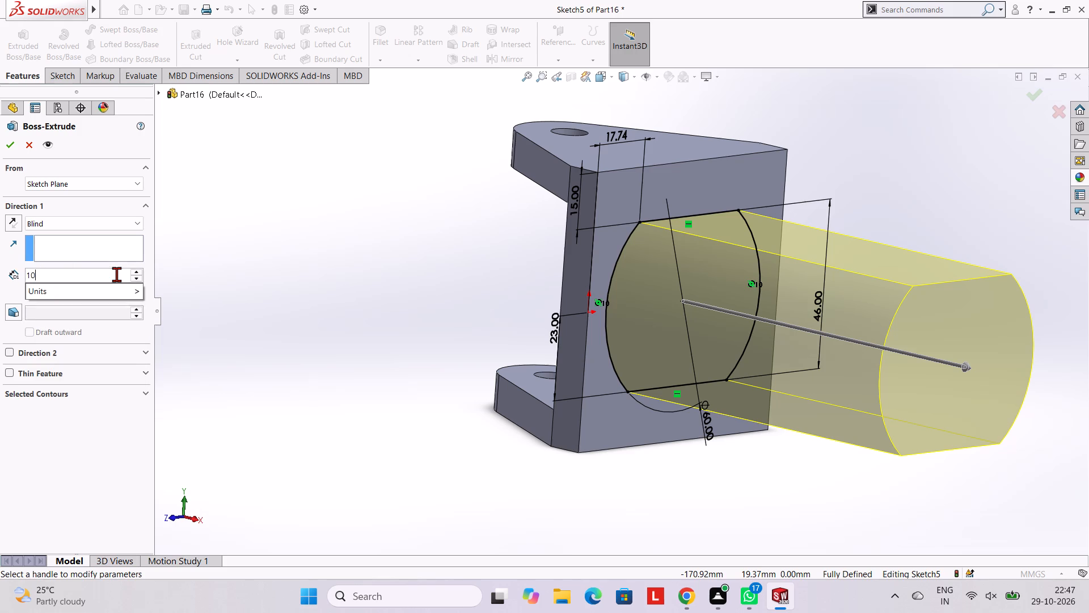
key("Return")
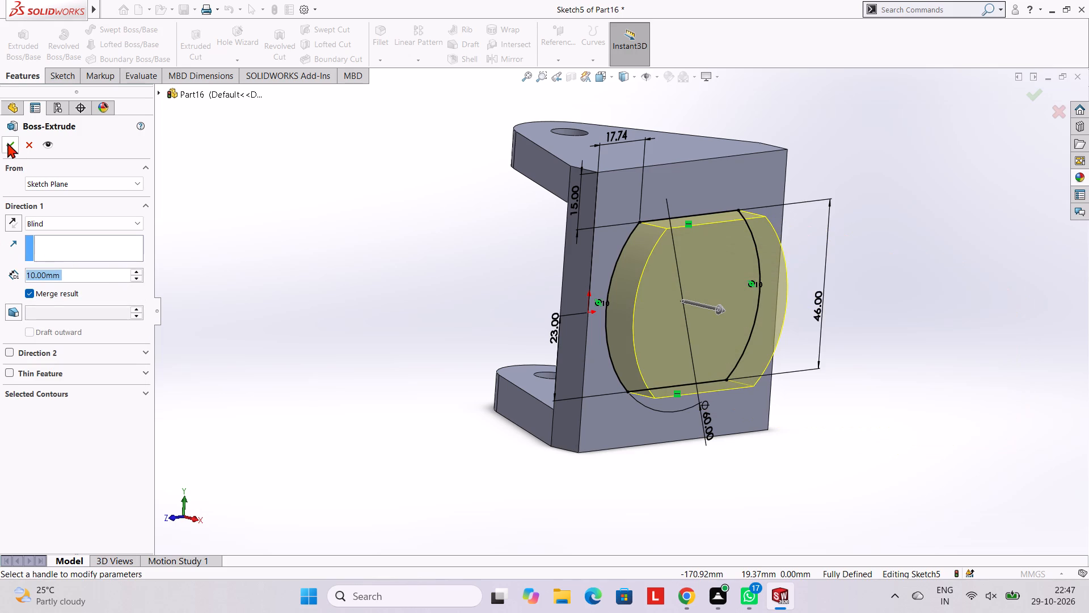
left_click(7, 142)
left_click(251, 226)
middle_click_drag(767, 249, 828, 274)
scroll(796, 263, "up", 1)
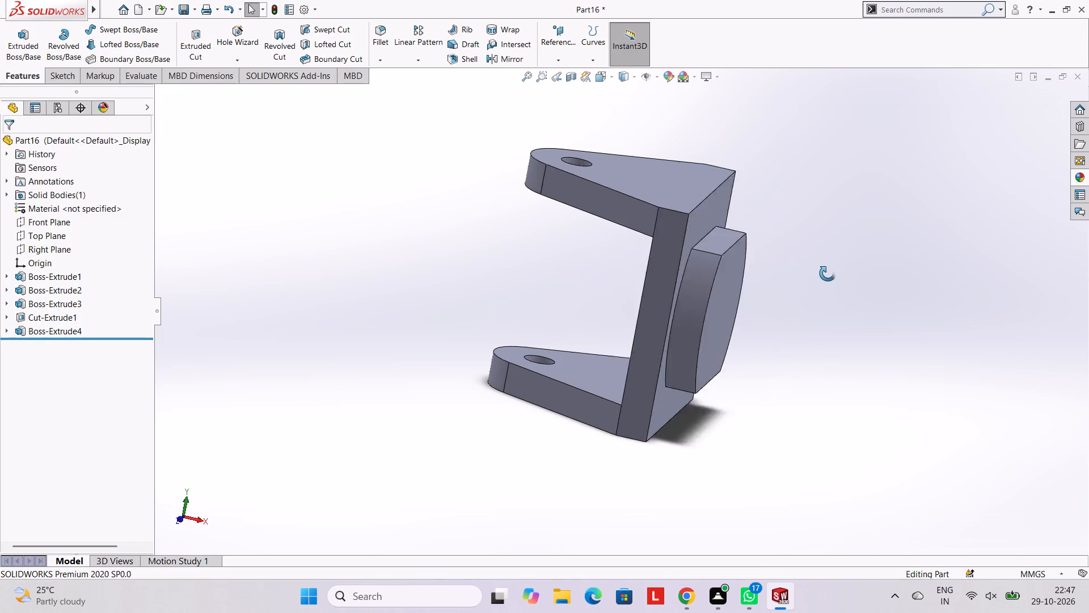
Sketch a 40 mm diameter circle on the flatted boss's outer face, centred on the boss's arc centre.
middle_click_drag(828, 274, 834, 276)
middle_click_drag(825, 290, 807, 296)
middle_click_drag(740, 299, 681, 296)
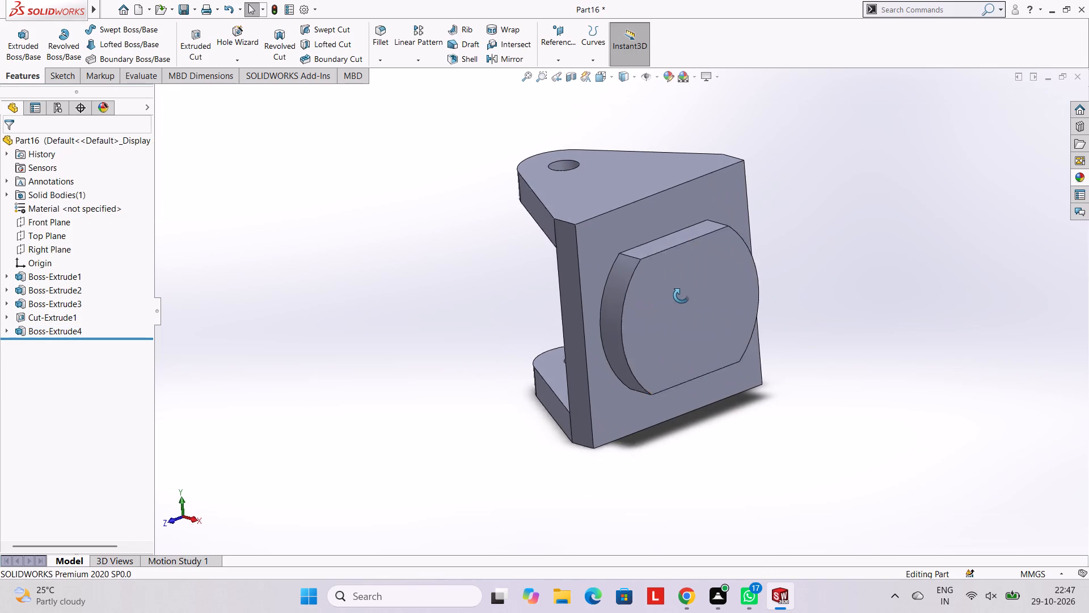
middle_click_drag(681, 296, 678, 296)
left_click(672, 297)
left_click(720, 261)
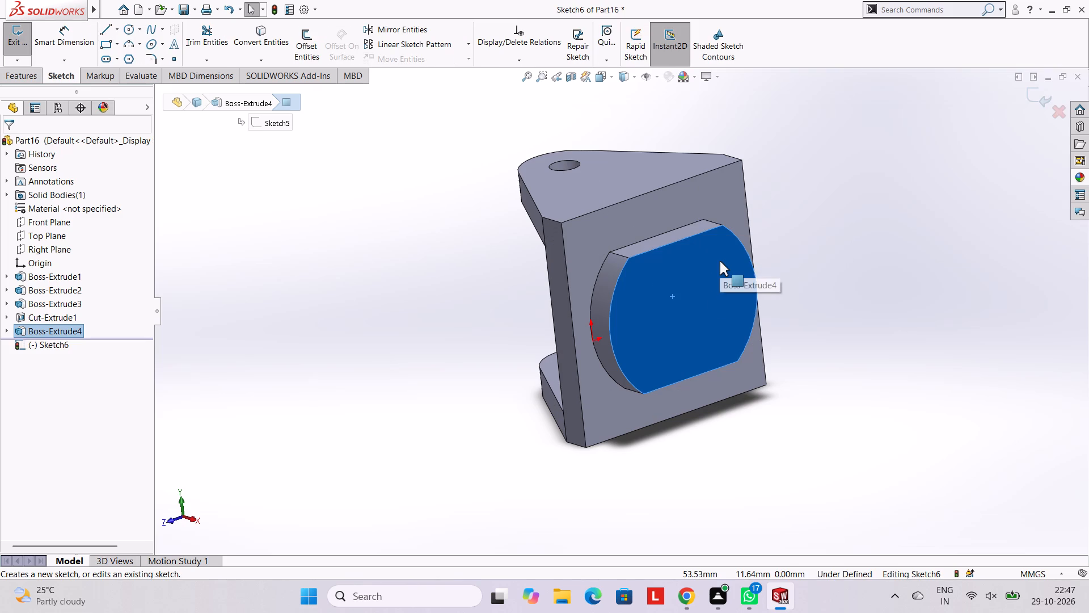
key("ctrl+8")
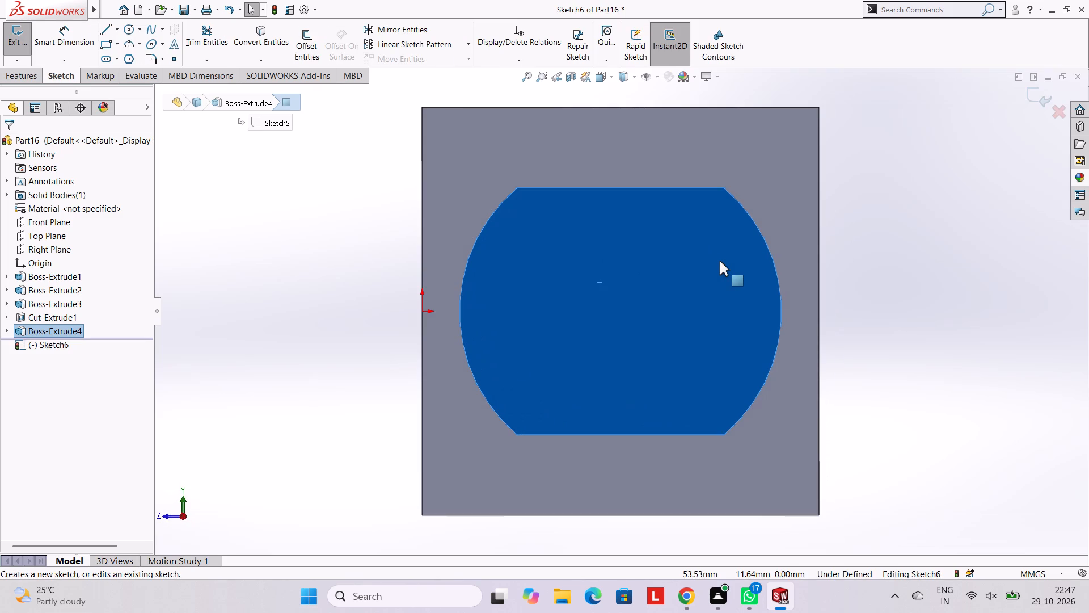
left_click(124, 33)
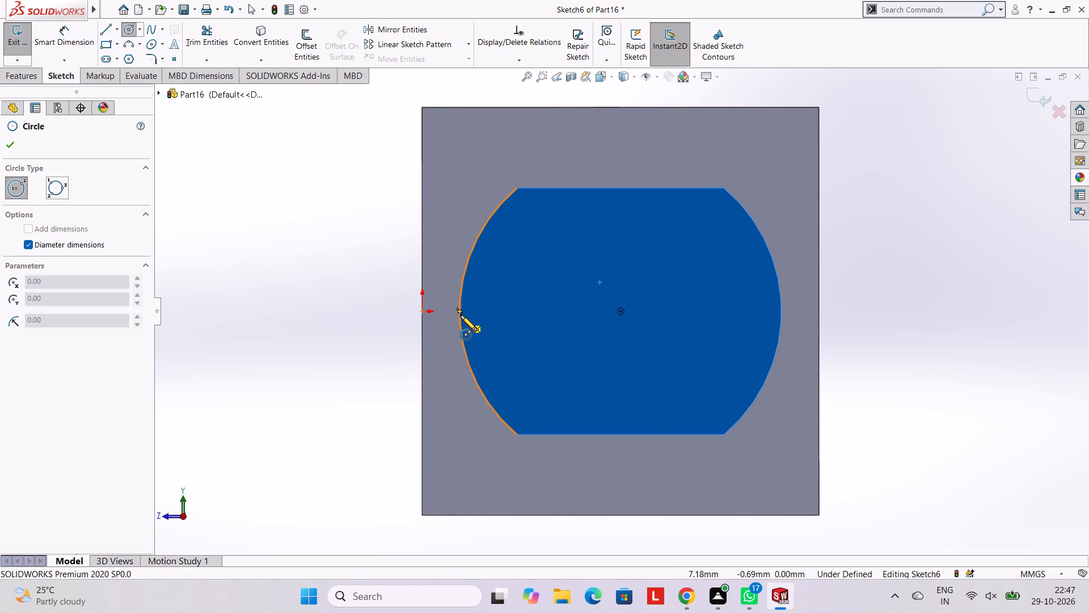
left_click(620, 310)
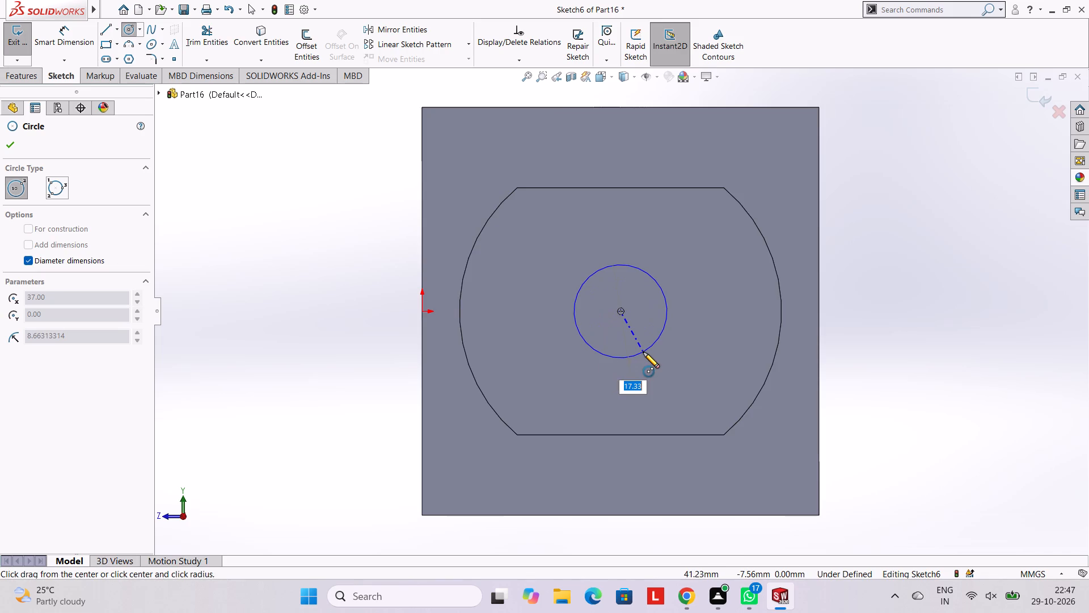
type("40")
key("Return")
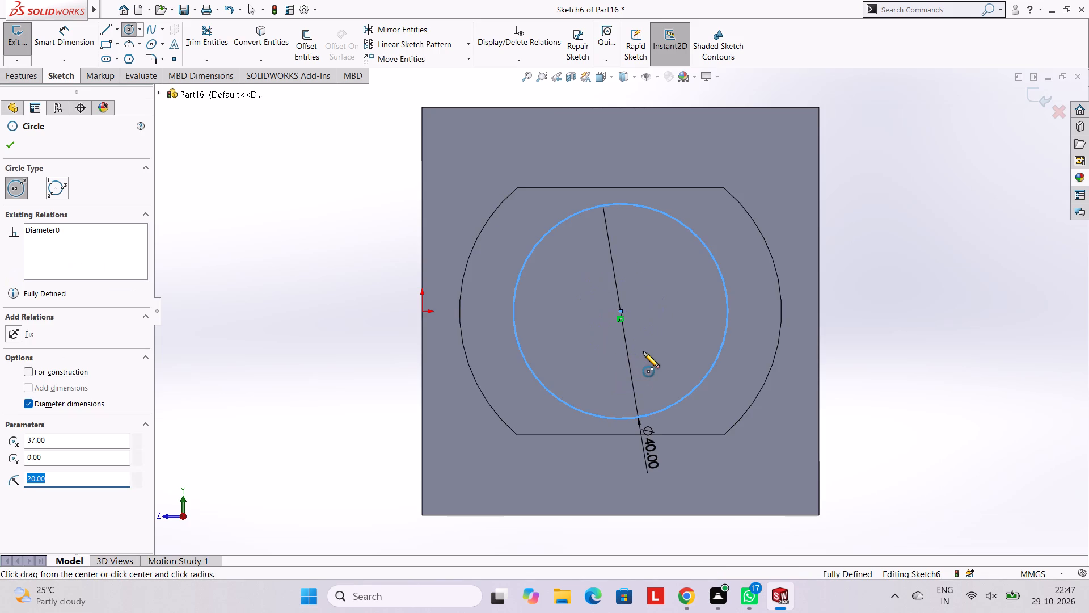
key("Escape")
key("Escape")
key("Escape")
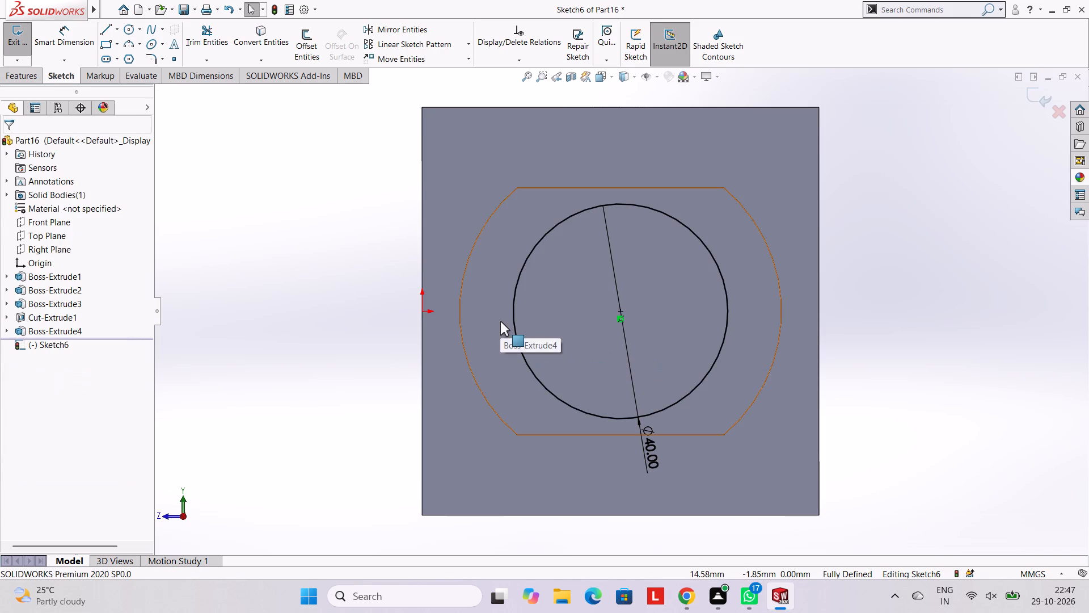
Extrude the 40 mm circle 30 mm outward from the flatted boss as a blind boss merged with the body.
left_click(11, 78)
left_click(38, 40)
middle_click_drag(318, 208, 319, 208)
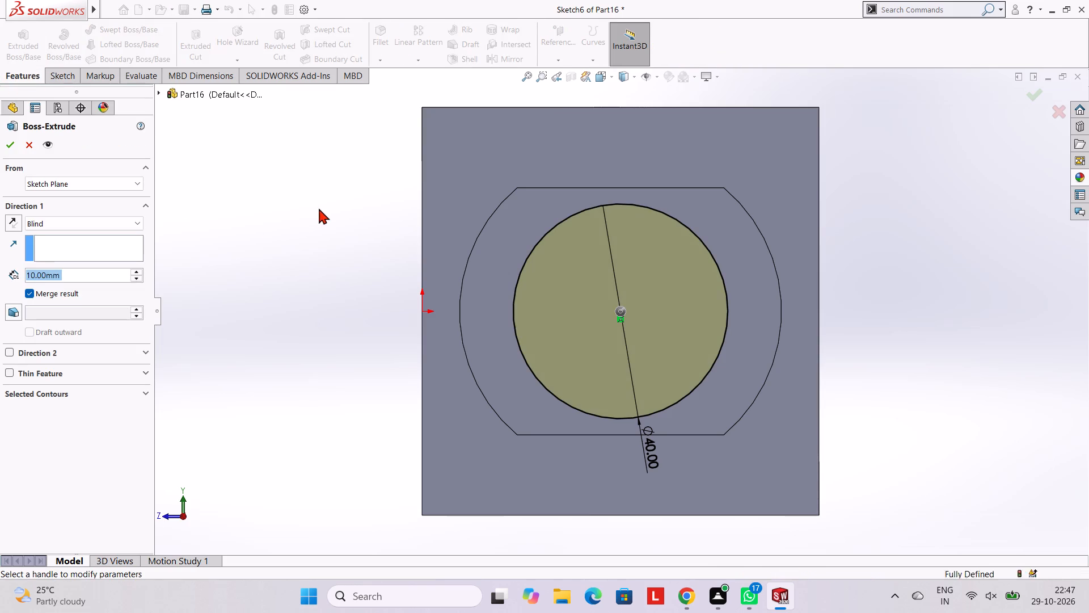
middle_click_drag(319, 208, 424, 266)
left_click(89, 275)
key("BackSpace")
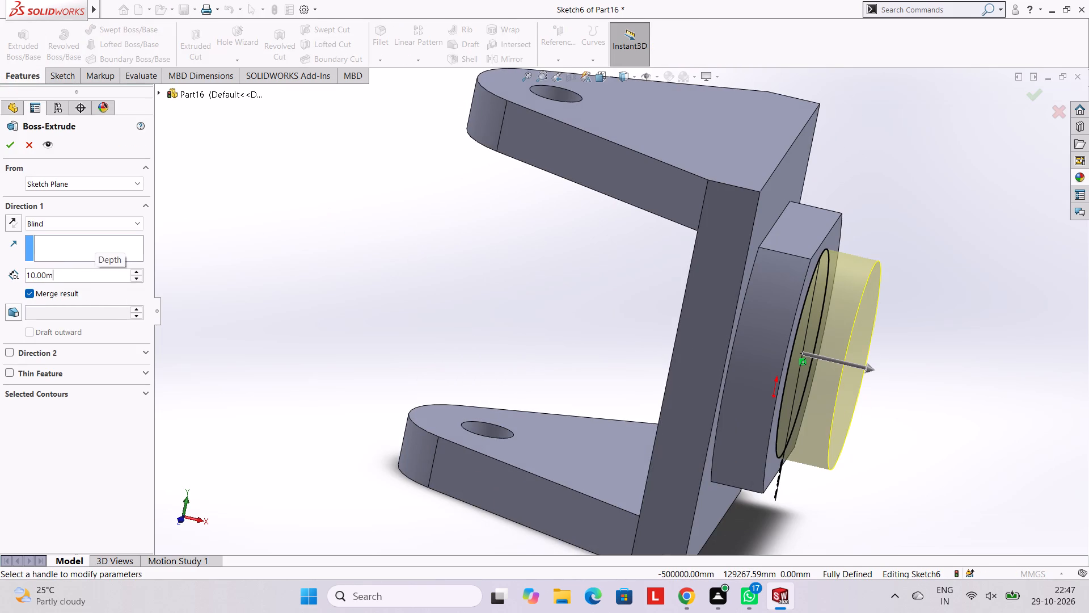
key("BackSpace")
key("BackSpace")
key("BackSpace")
key("BackSpace")
key("BackSpace")
key("BackSpace")
type("30")
key("Return")
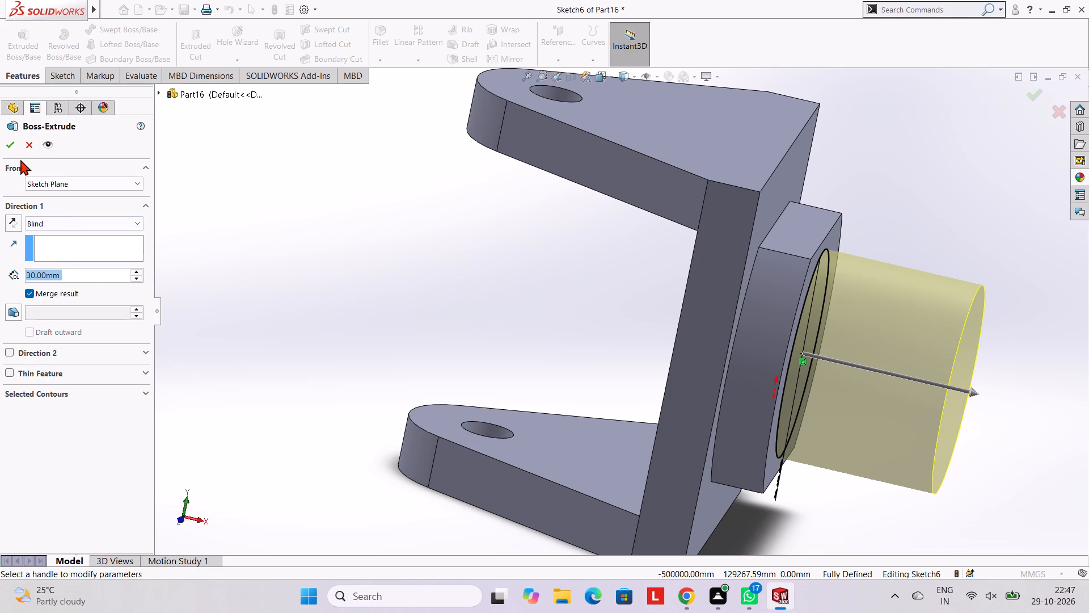
left_click(18, 148)
left_click(328, 235)
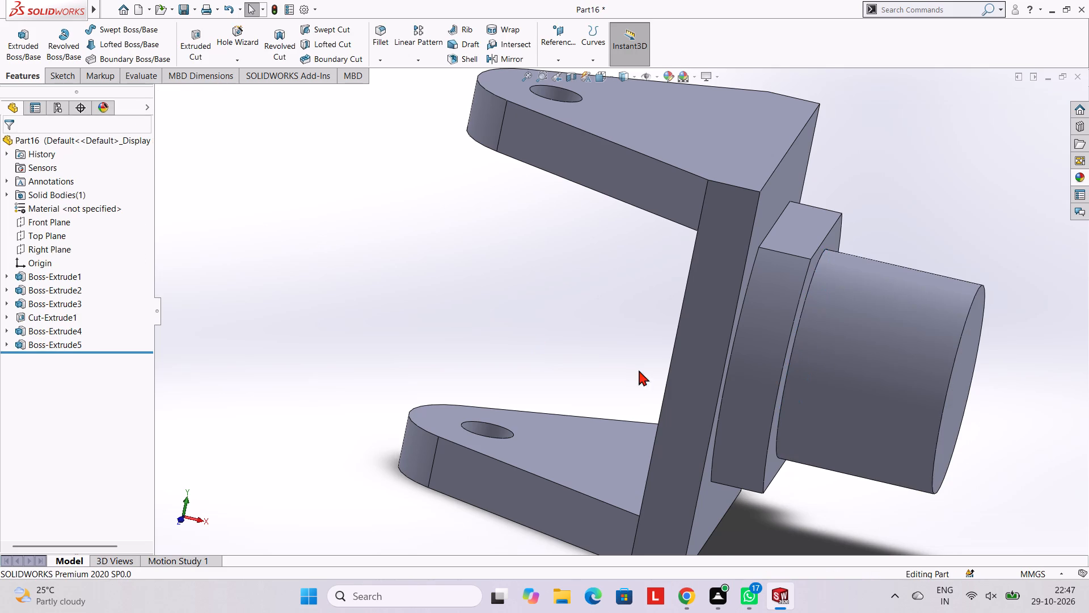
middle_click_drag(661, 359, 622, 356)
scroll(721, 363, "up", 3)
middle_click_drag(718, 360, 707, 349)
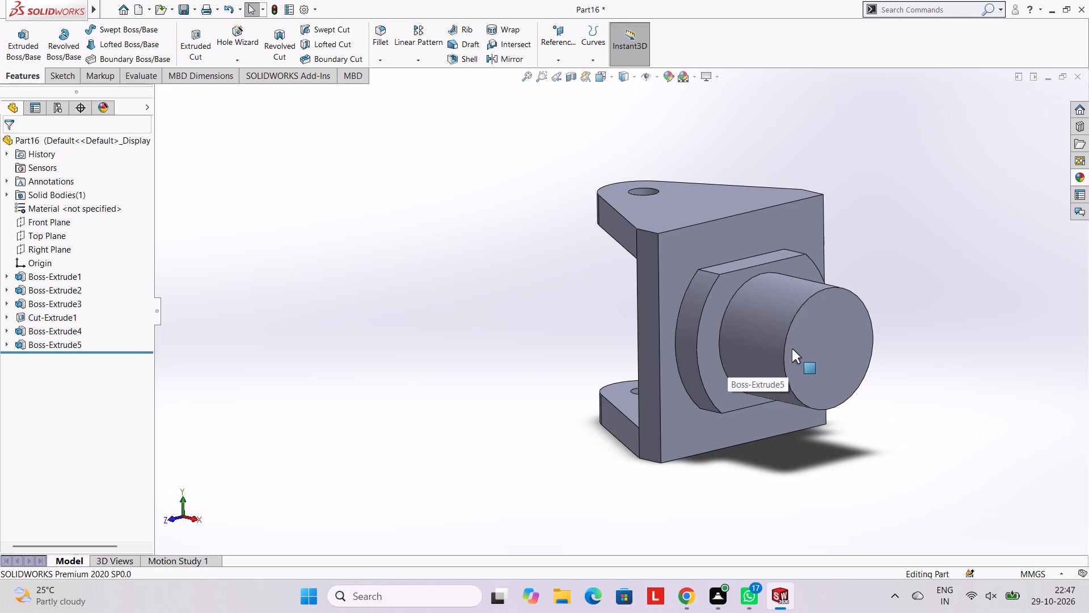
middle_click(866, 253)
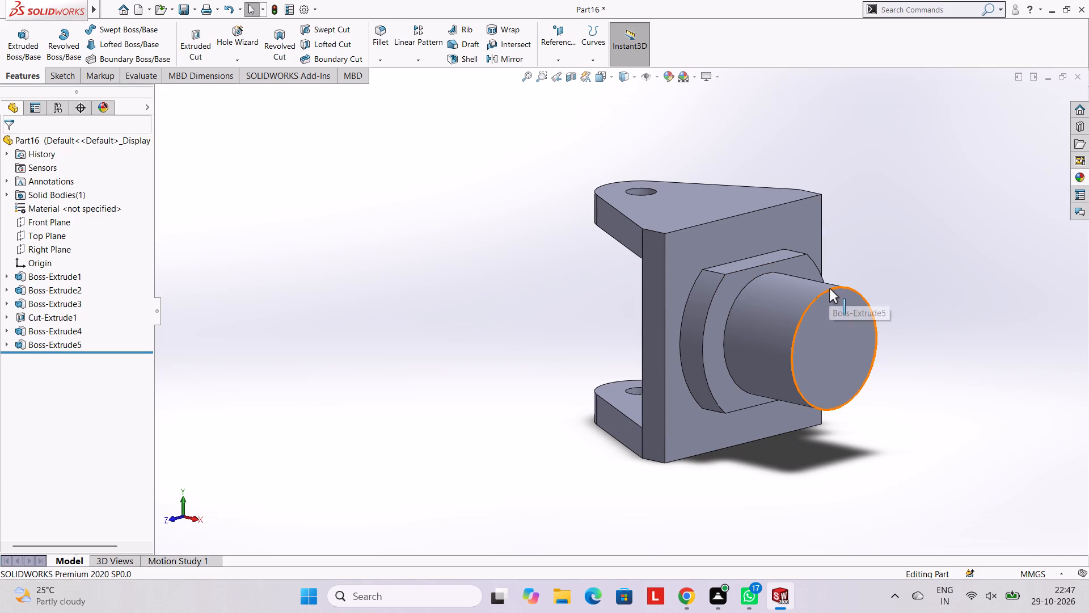
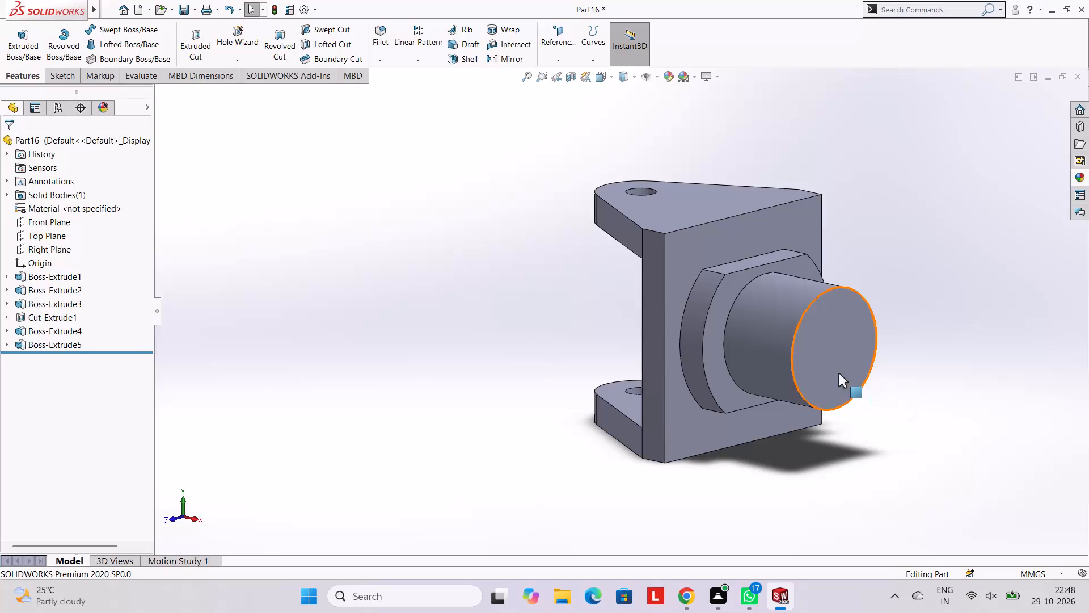
Start a sketch on the outer end face of the 40 mm cylinder.
left_click(838, 373)
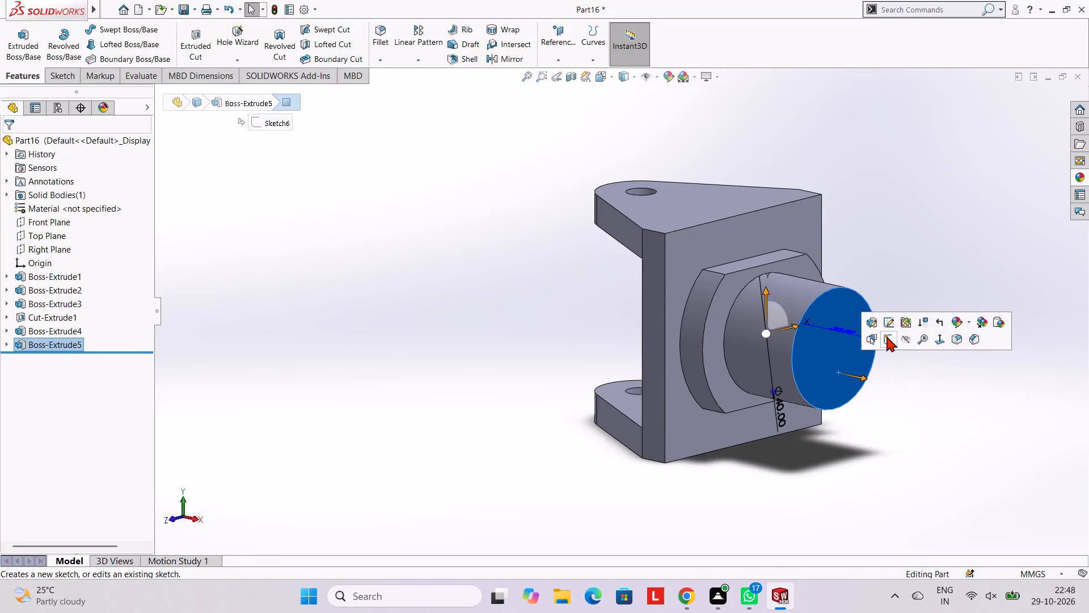
left_click(887, 336)
key("ctrl+8")
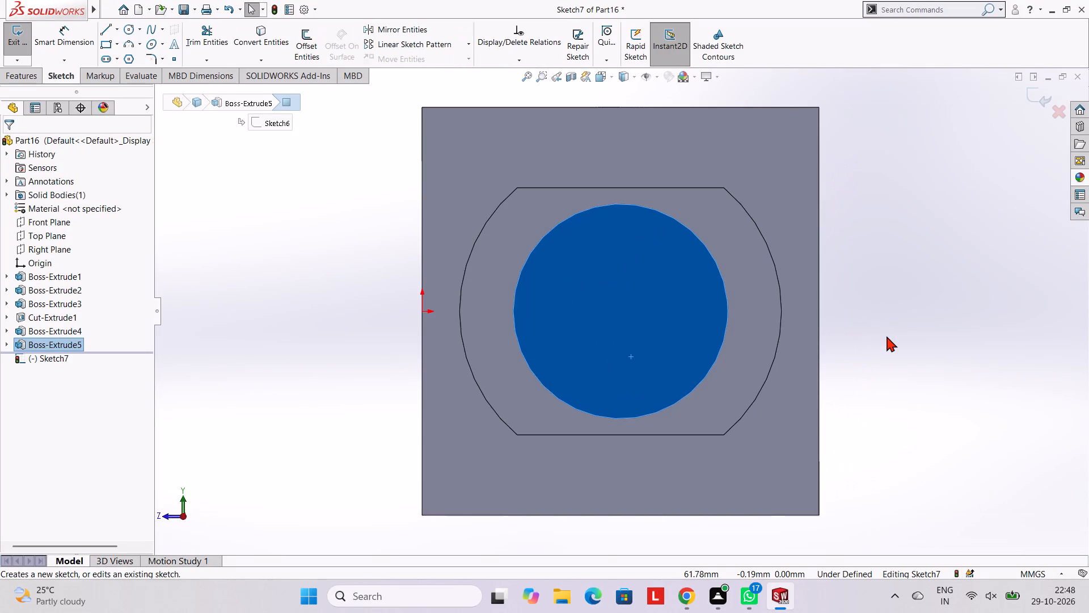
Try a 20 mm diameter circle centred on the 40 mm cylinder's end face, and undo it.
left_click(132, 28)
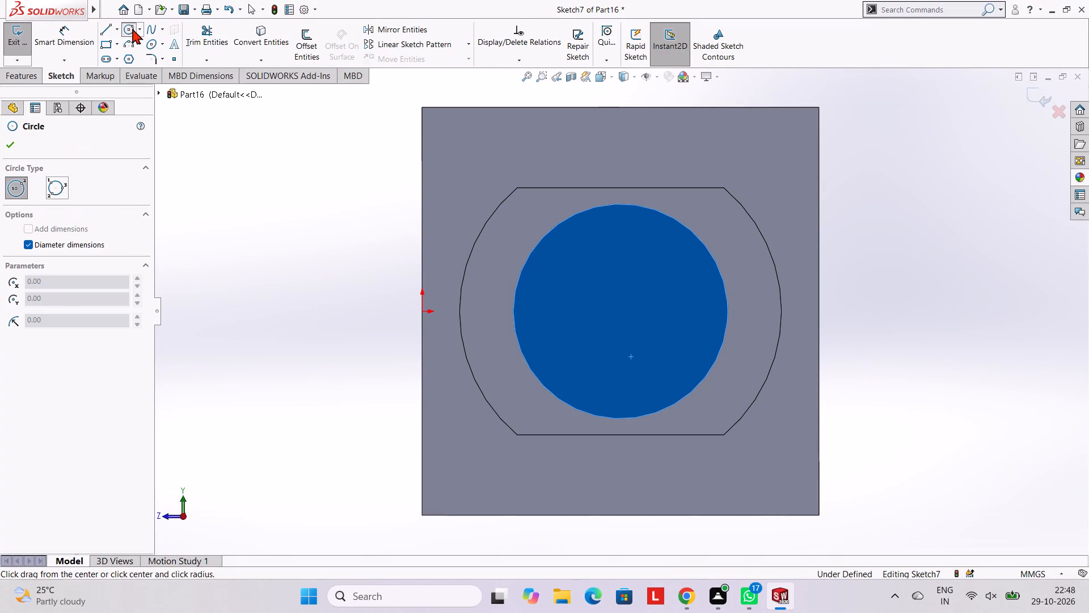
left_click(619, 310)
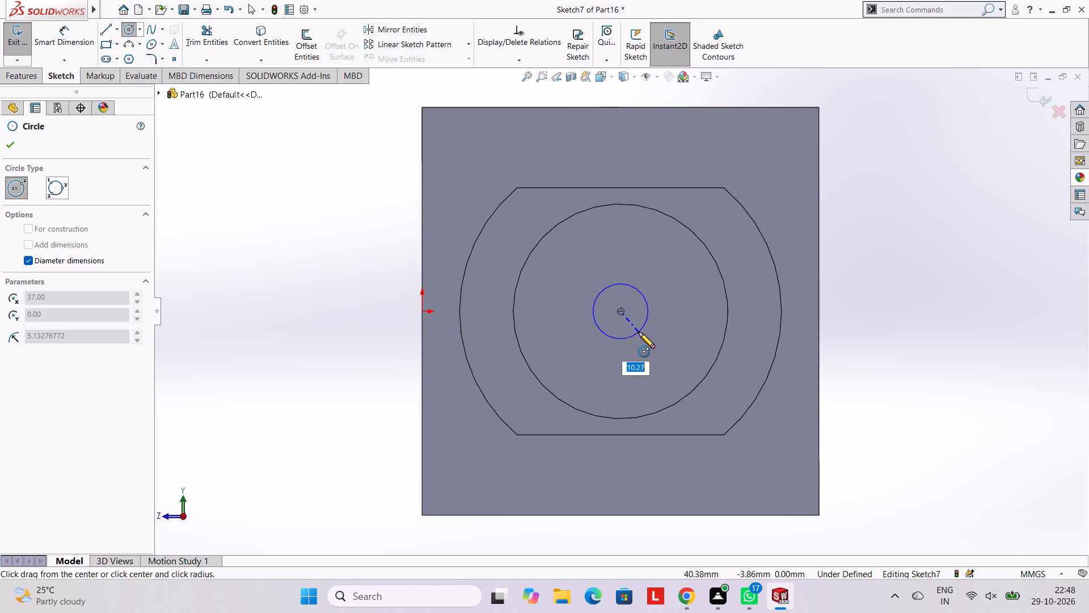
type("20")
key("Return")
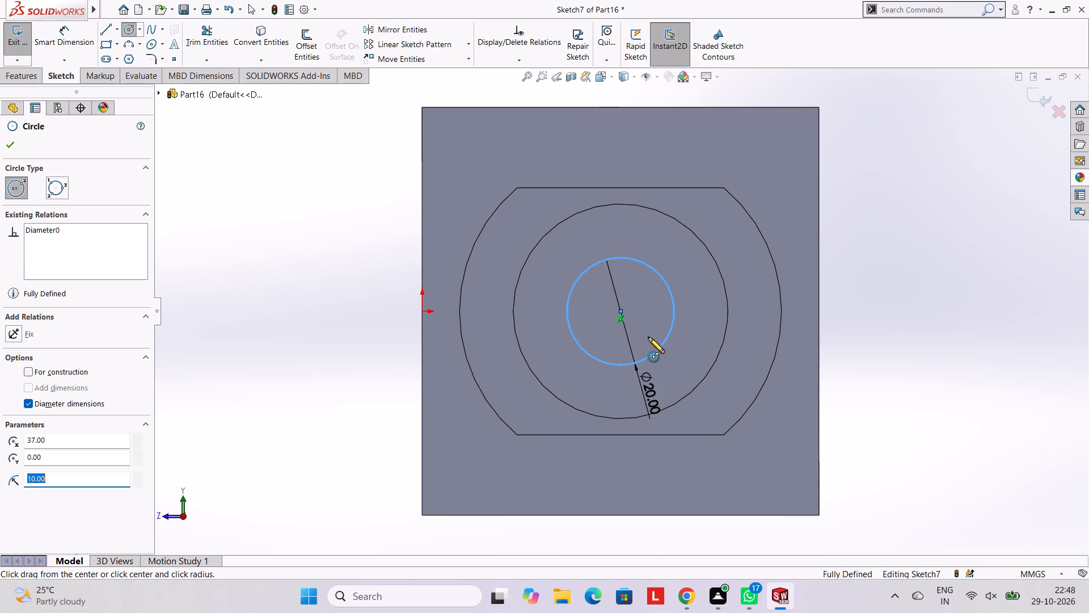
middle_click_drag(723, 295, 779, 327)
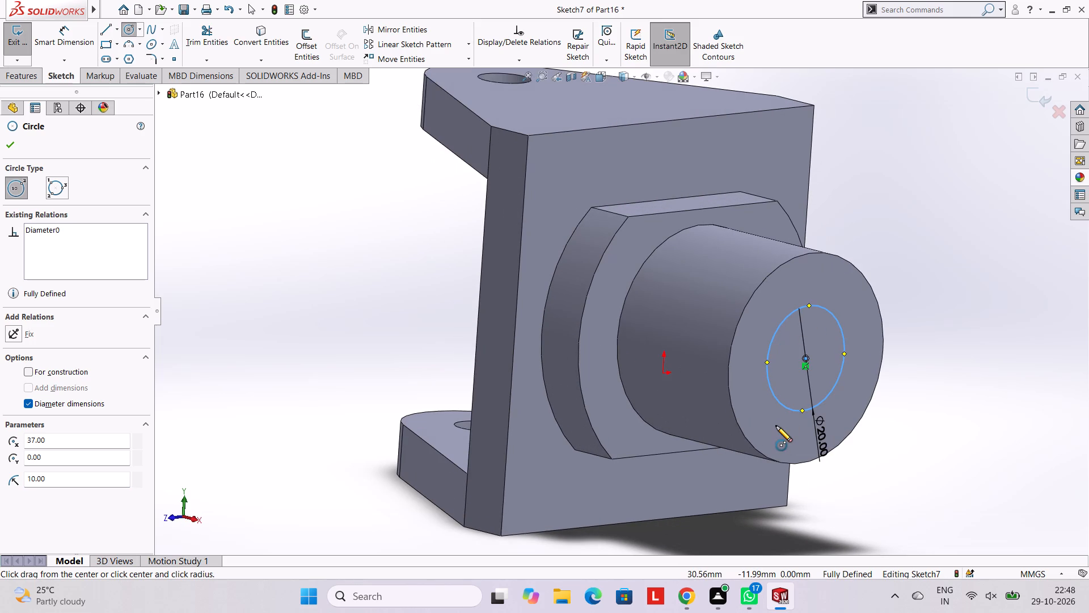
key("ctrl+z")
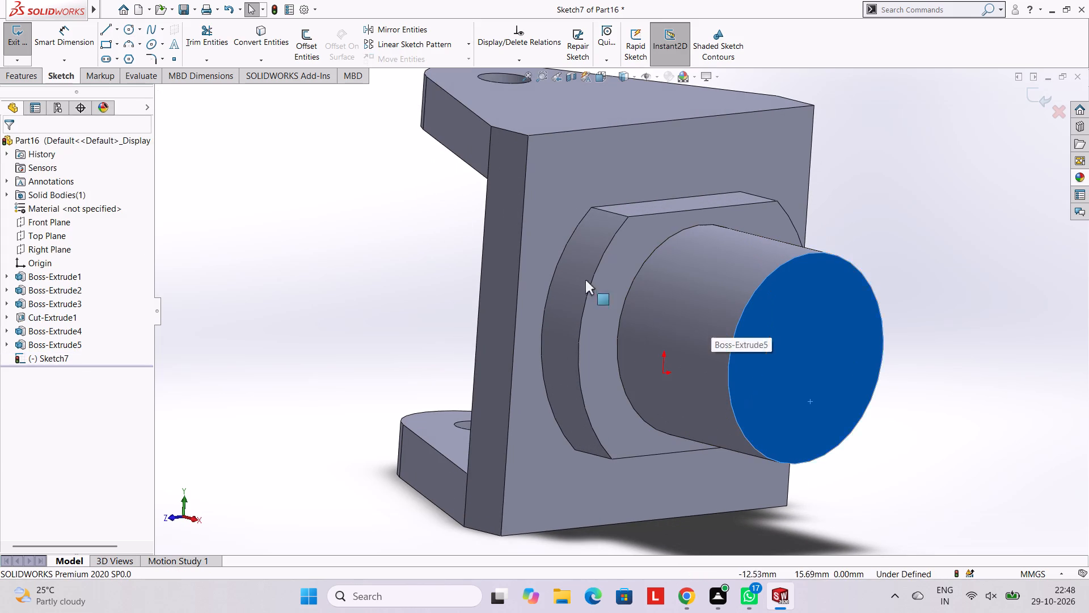
Sketch a 30 mm diameter circle centred on the 40 mm cylinder's end face.
key("ctrl+8")
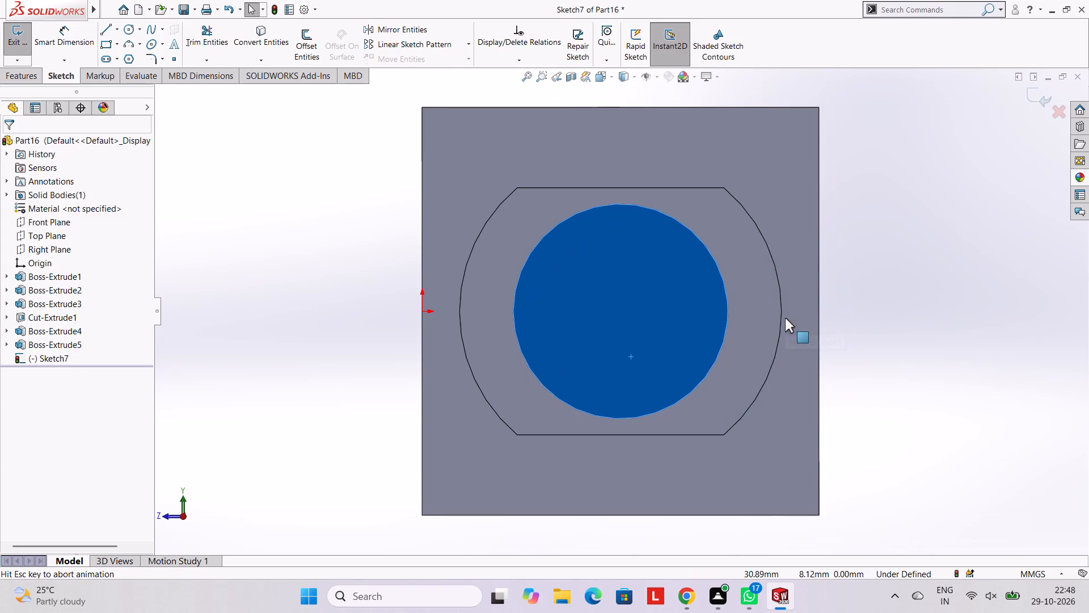
left_click(130, 22)
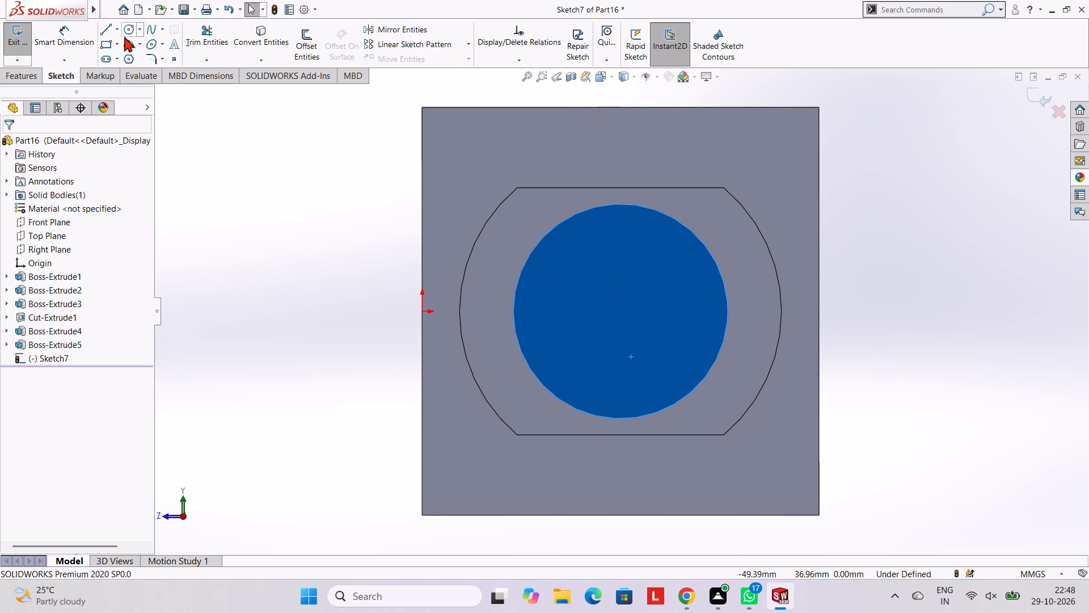
left_click(124, 36)
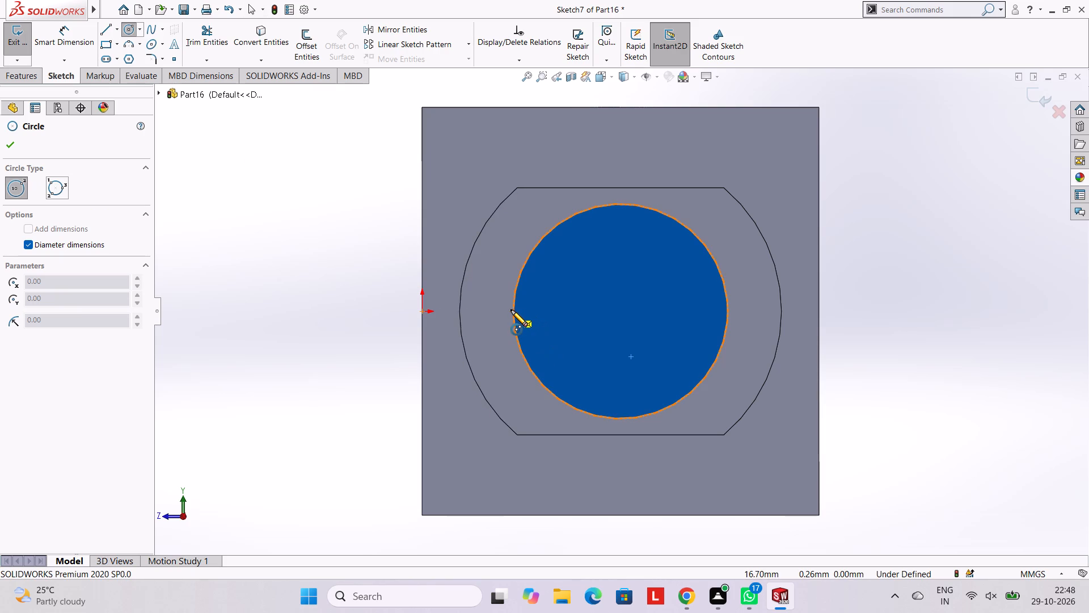
left_click(622, 310)
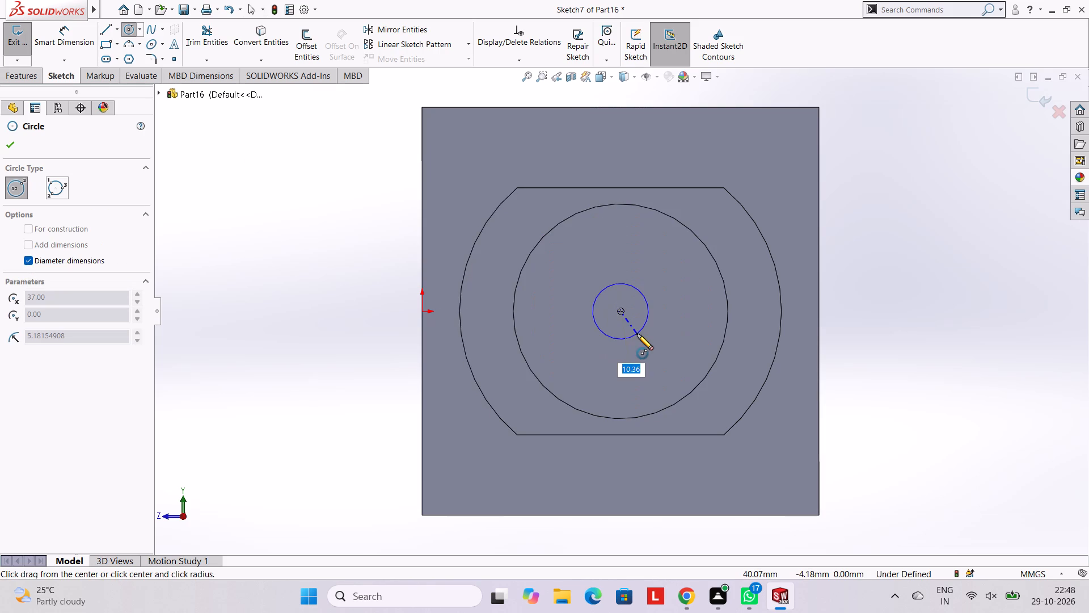
type("30")
key("Return")
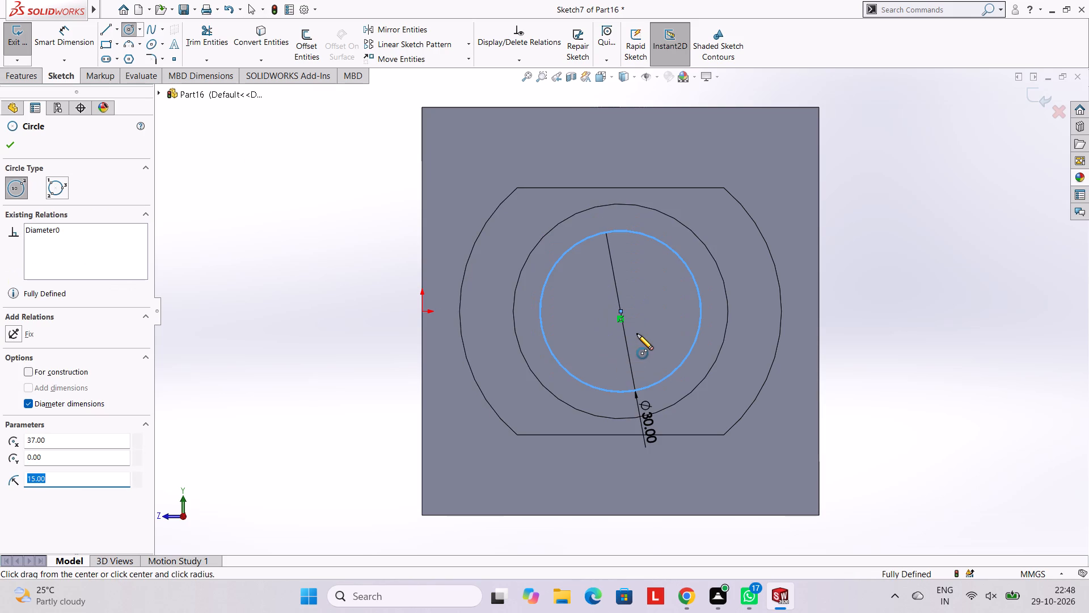
key("Escape")
key("Escape")
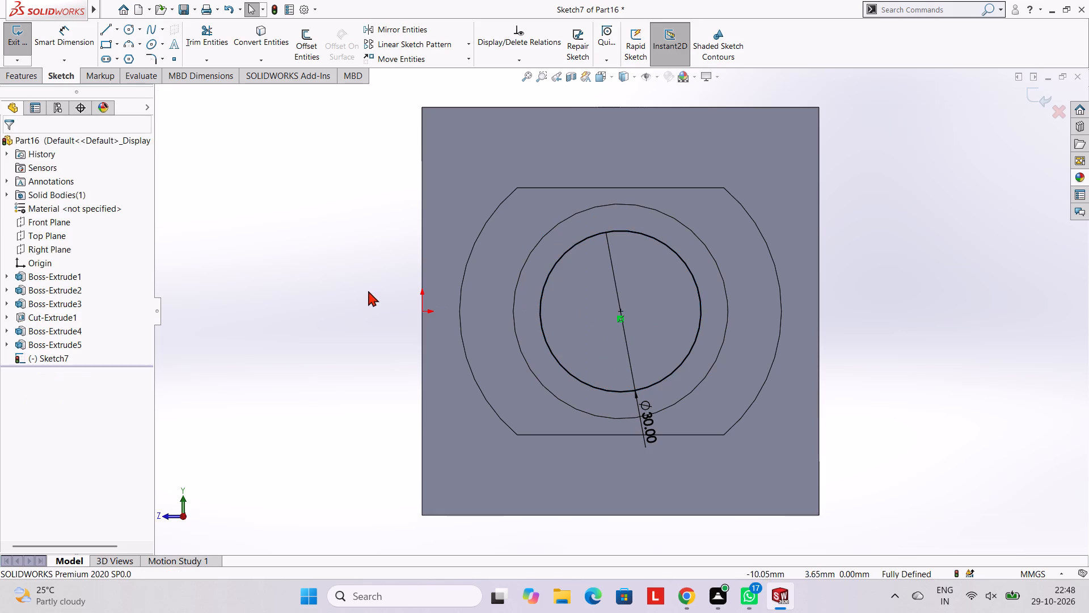
Extrude the 30 mm circle 100 mm outward from the 40 mm cylinder as a blind boss merged with the body.
middle_click_drag(402, 251, 443, 264)
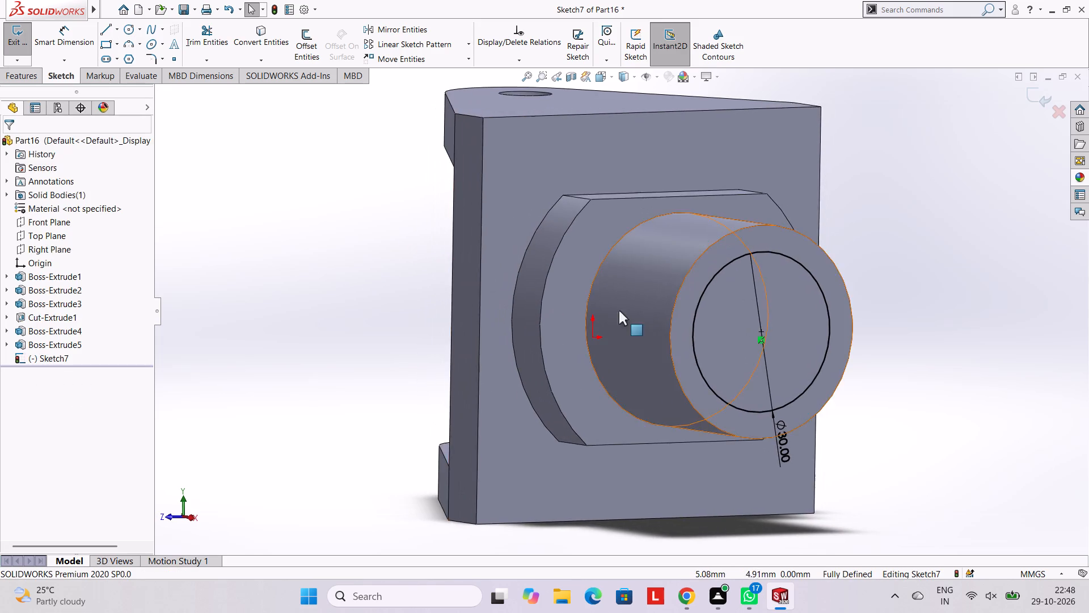
scroll(723, 279, "up", 1)
middle_click_drag(736, 275, 761, 277)
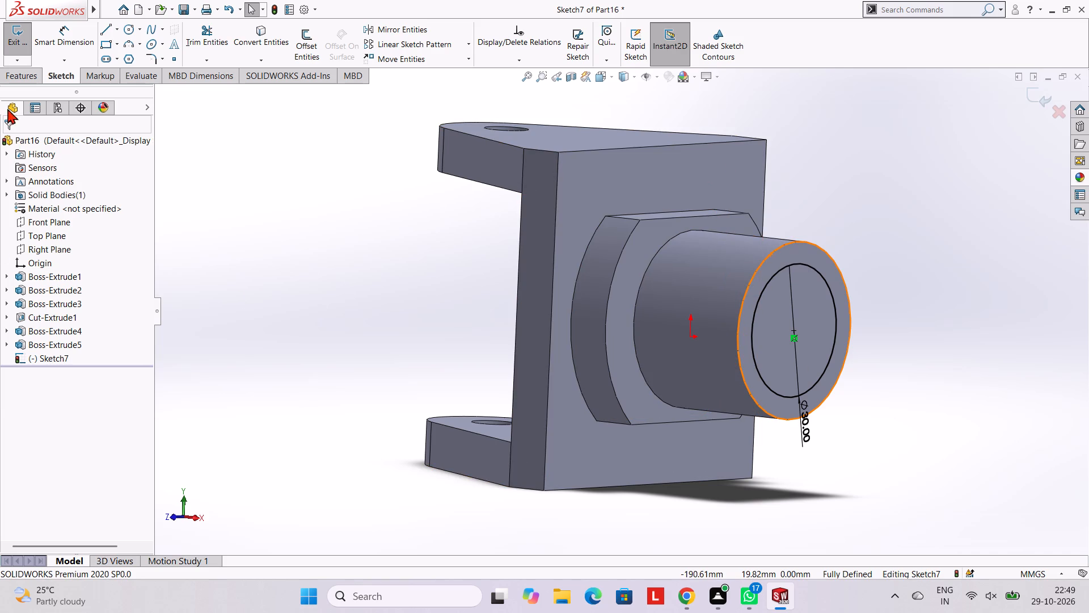
left_click(12, 79)
left_click(18, 42)
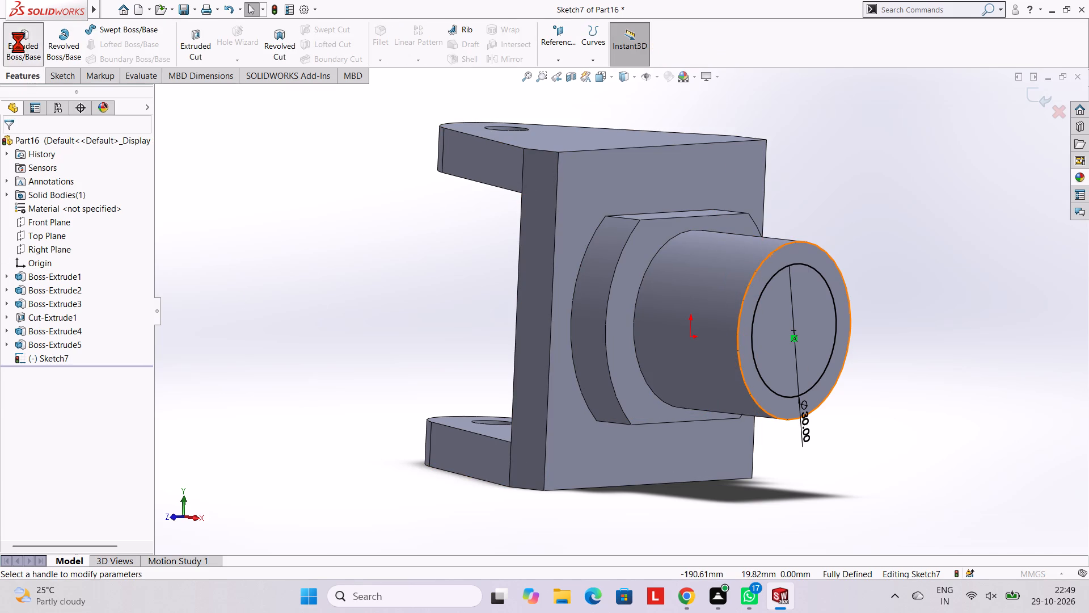
scroll(717, 242, "up", 3)
left_click_drag(88, 274, 97, 272)
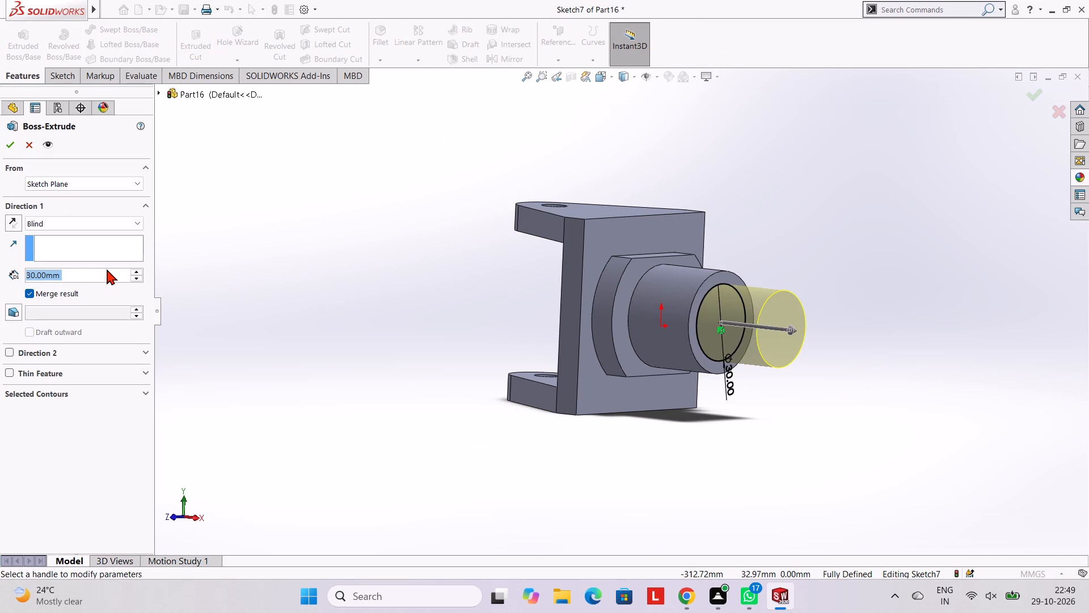
type("100")
key("Return")
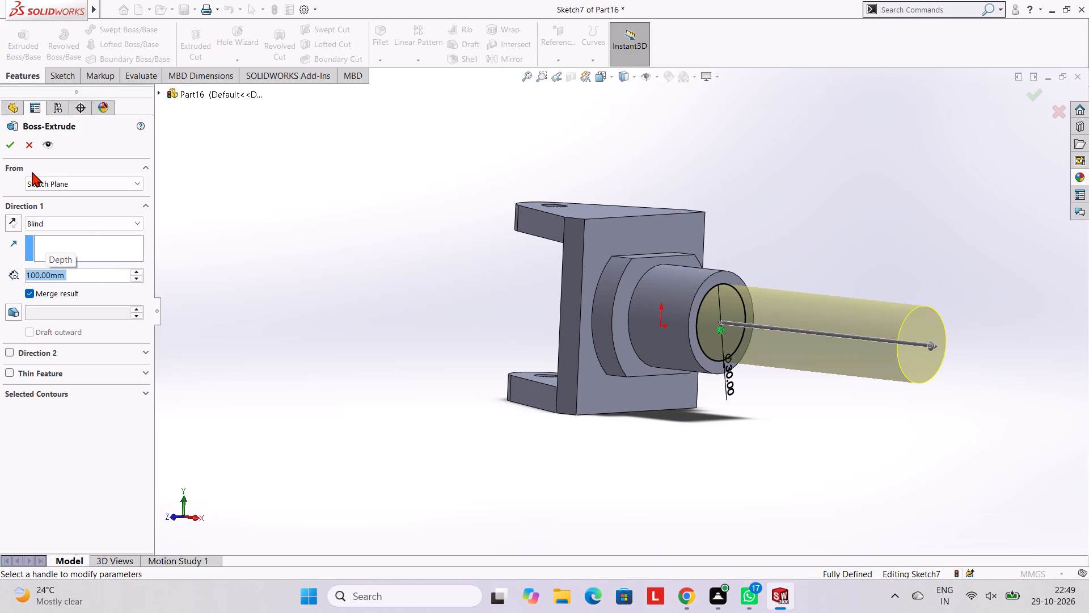
left_click(10, 146)
left_click(266, 161)
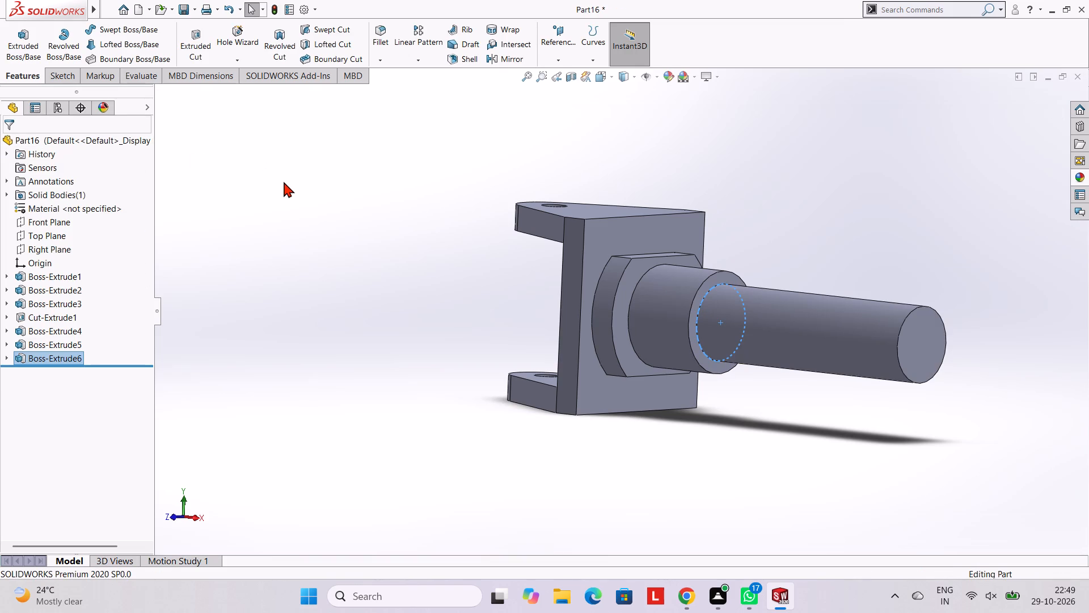
On the 30 mm shaft's end face, sketch an 8 mm vertical line up from the centre and a horizontal line about 14 mm long toward the origin side.
scroll(532, 356, "up", 3)
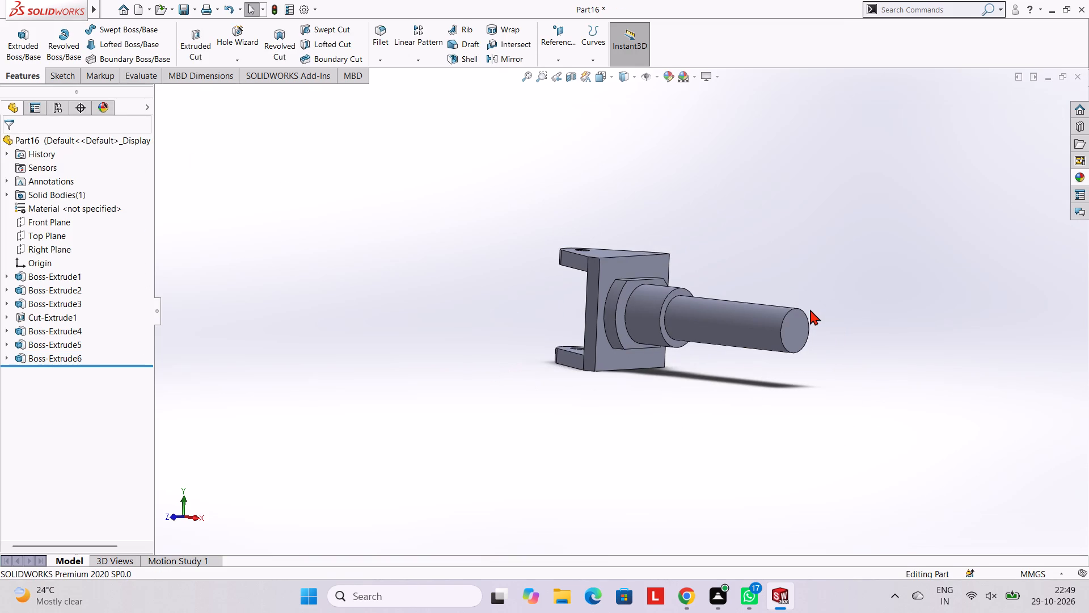
left_click(798, 326)
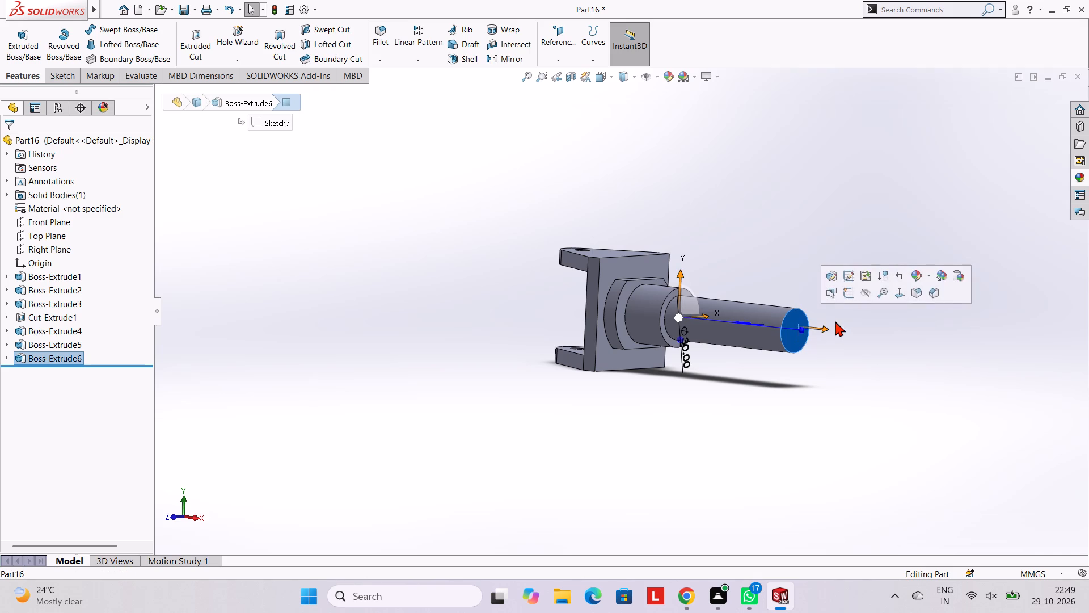
left_click(850, 293)
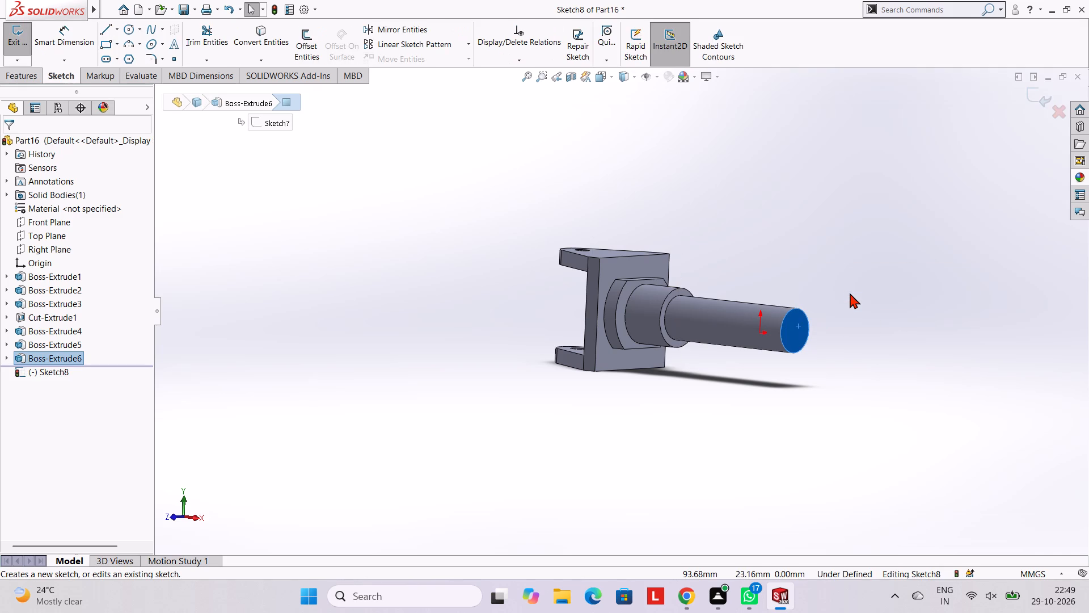
key("ctrl+8")
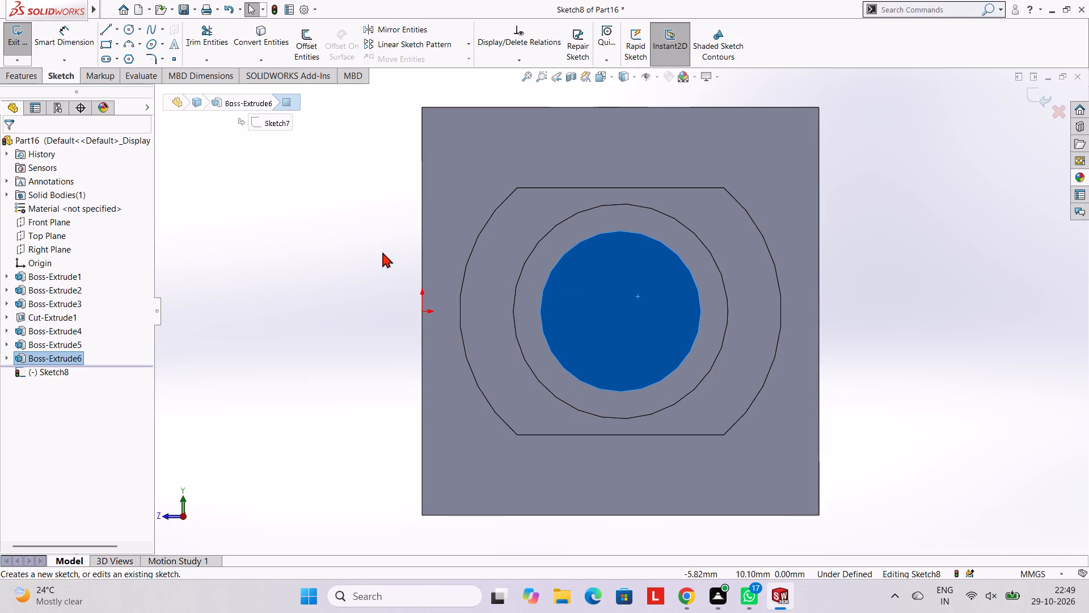
left_click(104, 29)
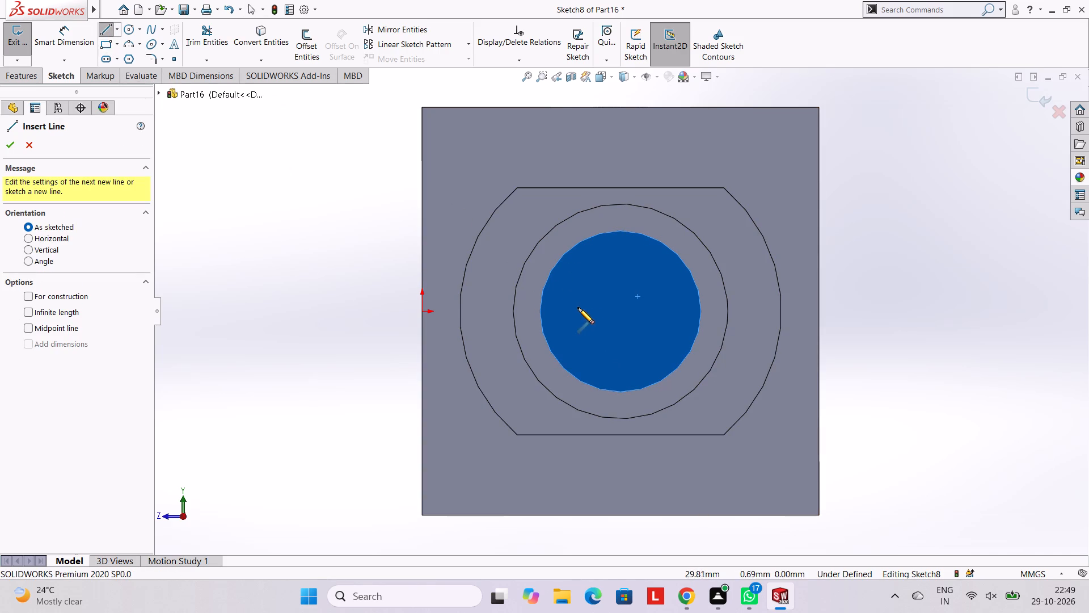
left_click(620, 309)
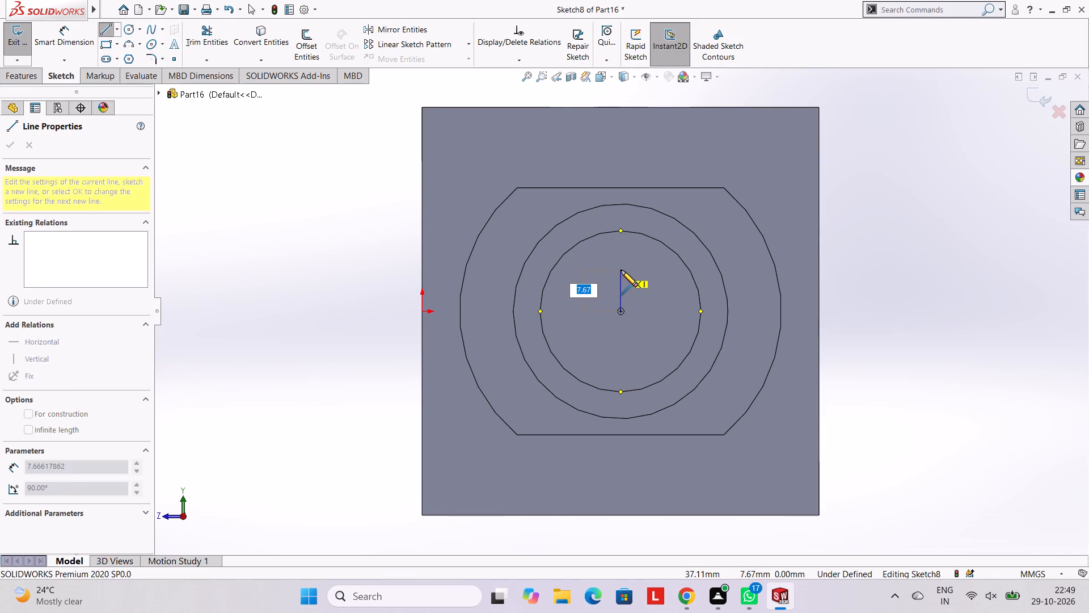
key("8")
key("Return")
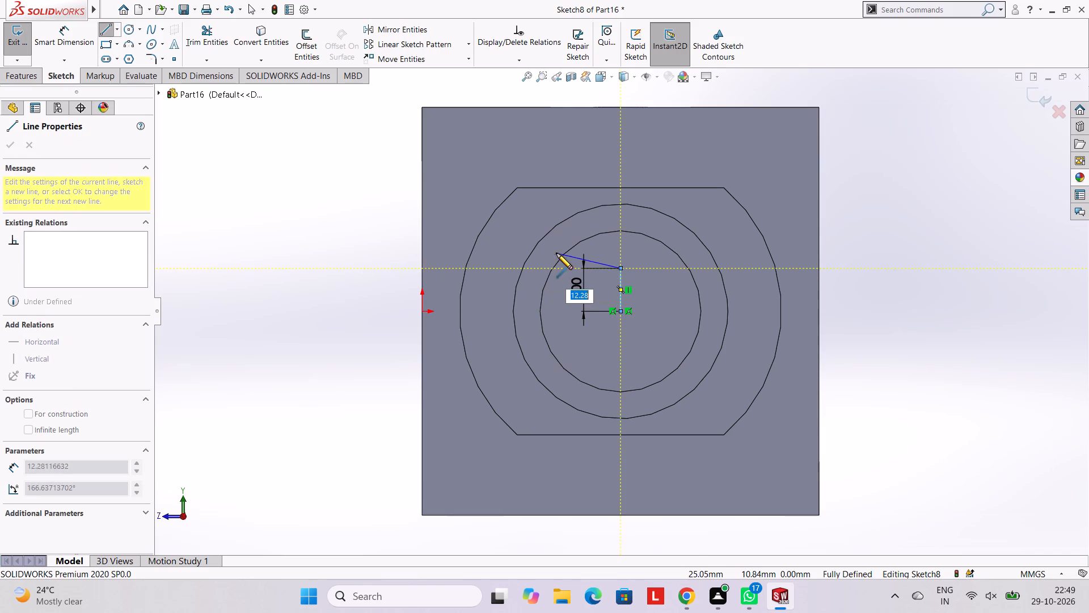
left_click(546, 270)
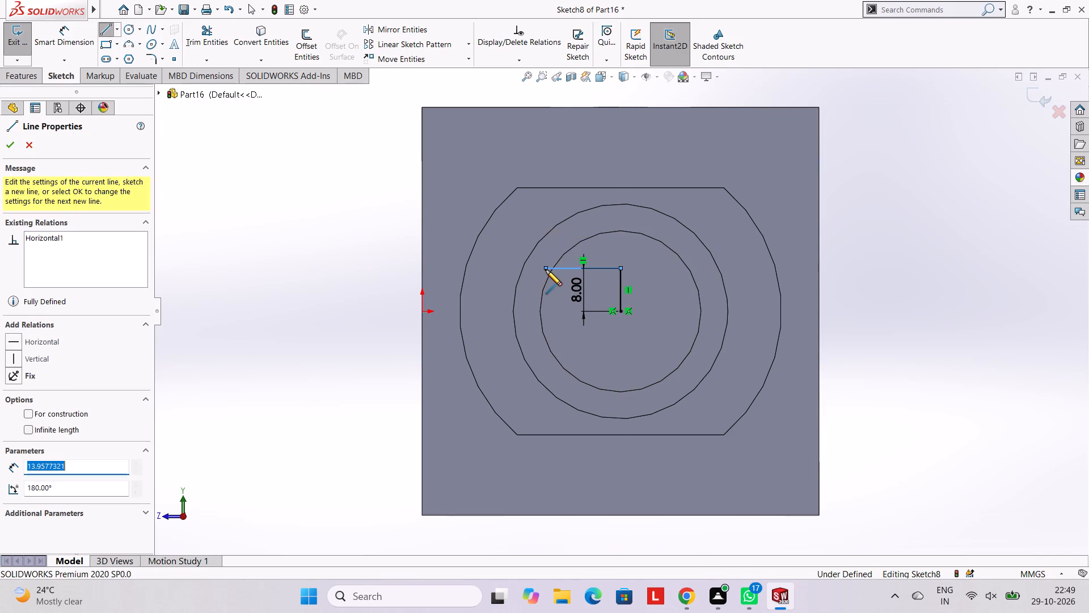
key("Escape")
key("Escape")
key("Escape")
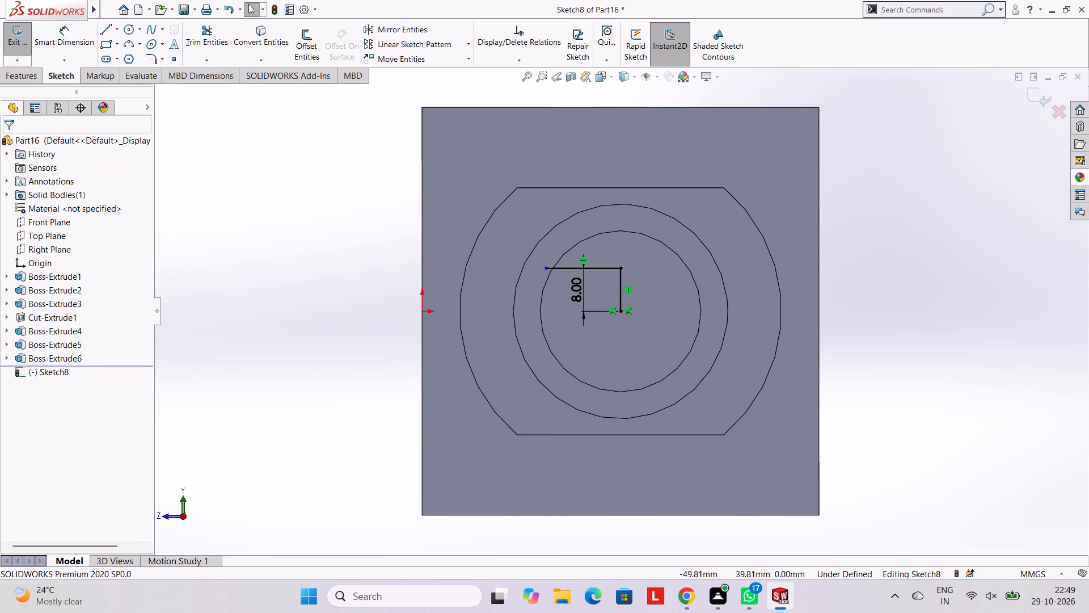
Sketch a horizontal line about 15 mm long from the 8 mm line's upper end, away from the origin side and past the shaft's edge.
left_click(111, 23)
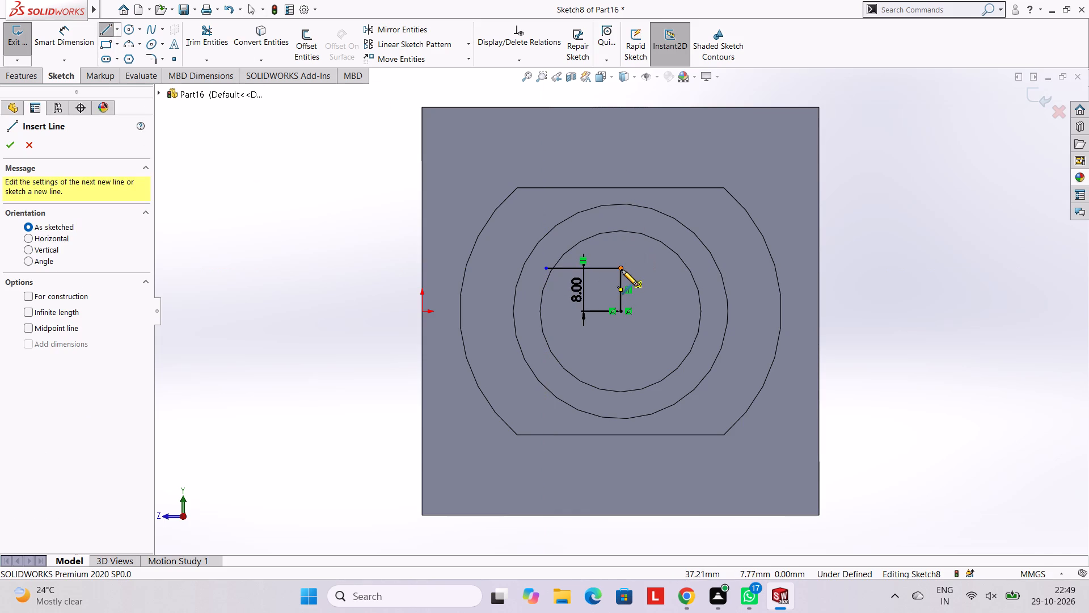
left_click(622, 268)
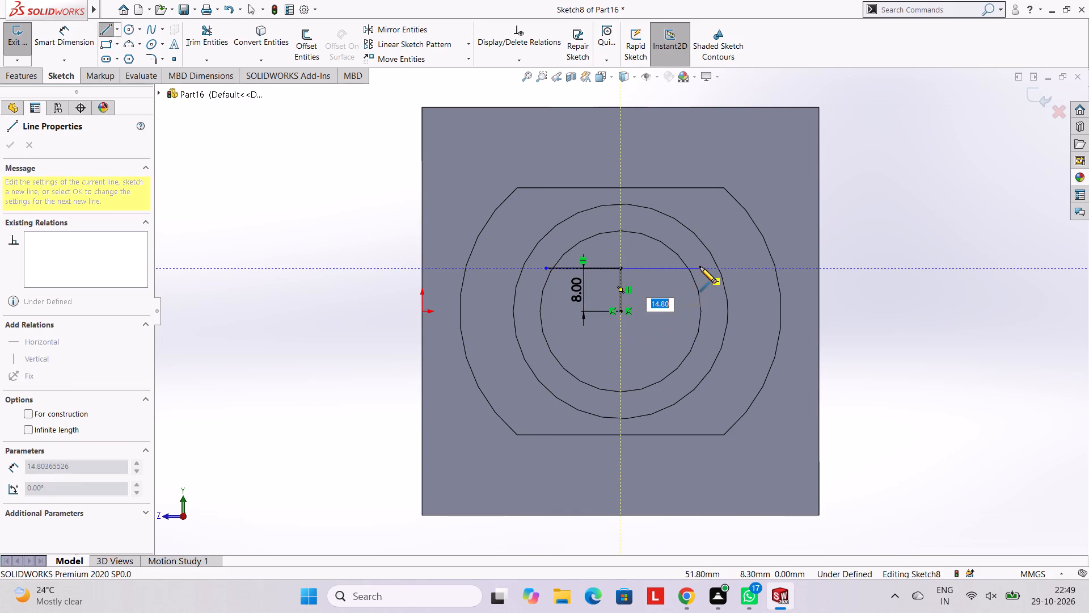
left_click(700, 267)
key("Escape")
key("Escape")
key("Escape")
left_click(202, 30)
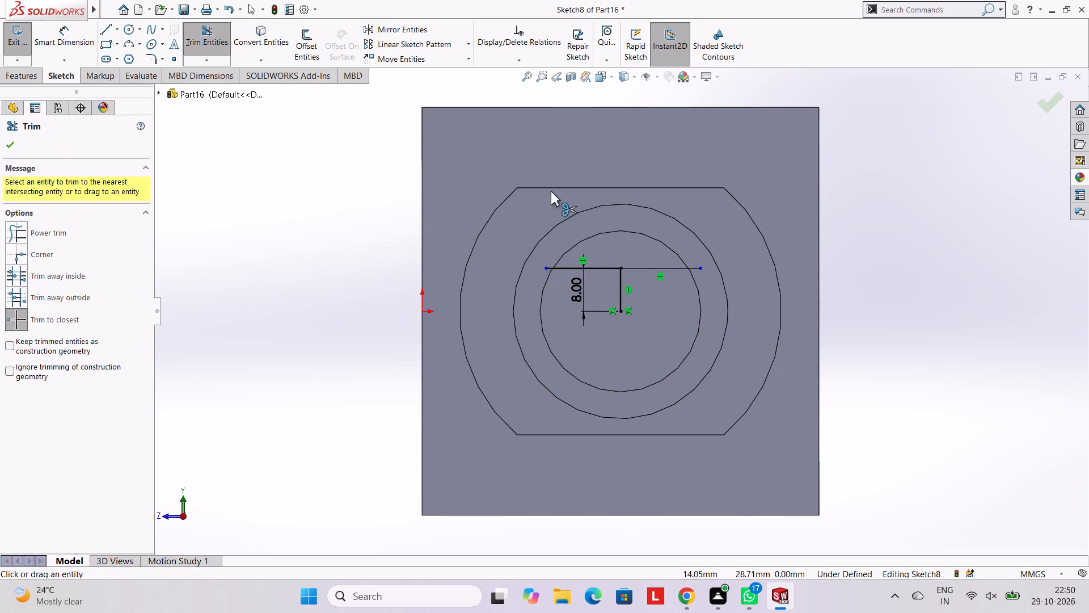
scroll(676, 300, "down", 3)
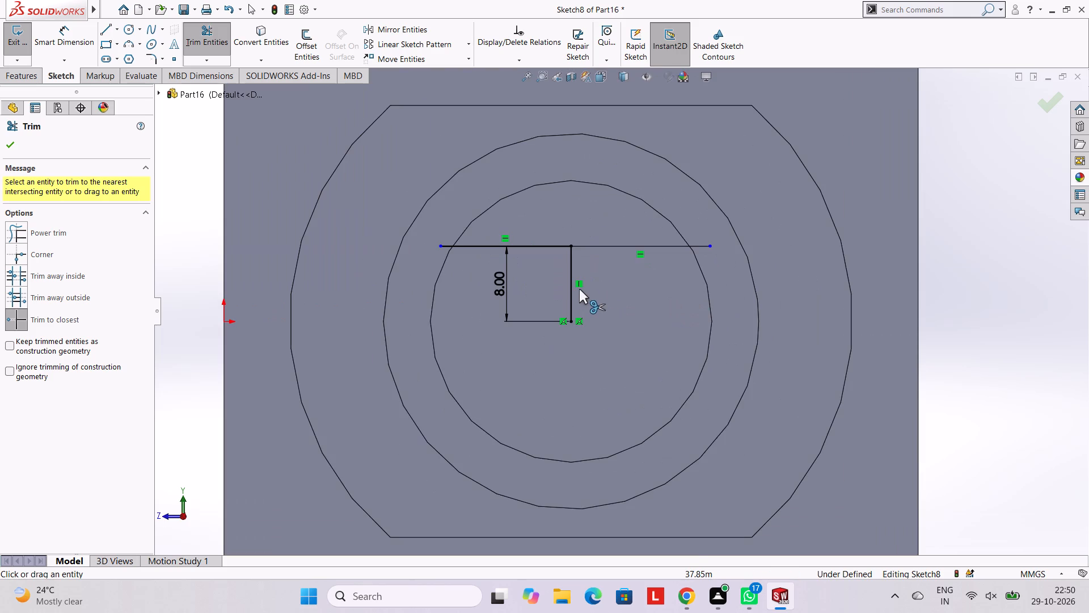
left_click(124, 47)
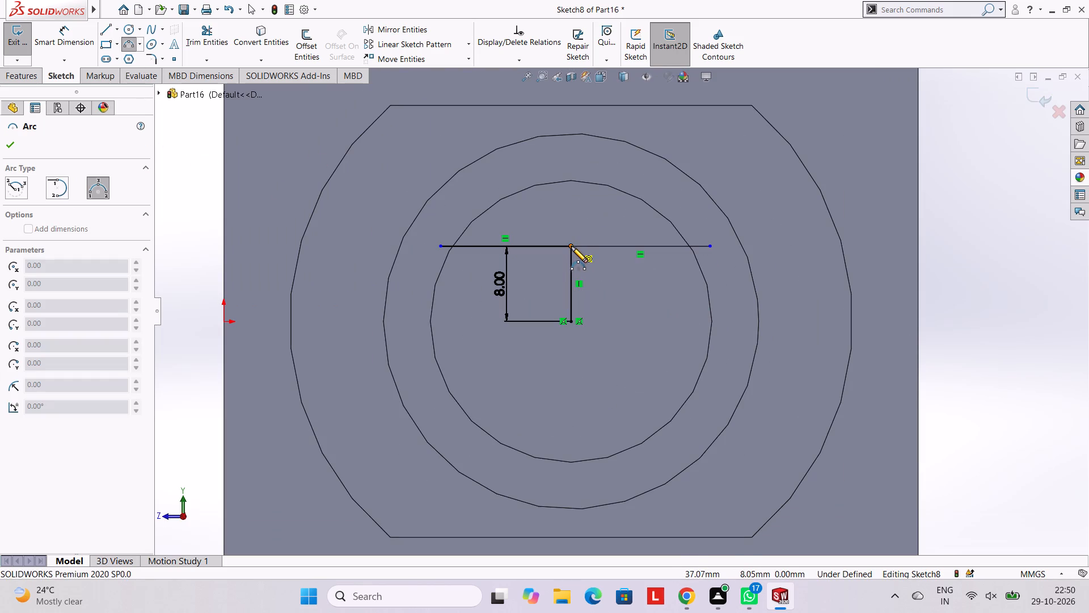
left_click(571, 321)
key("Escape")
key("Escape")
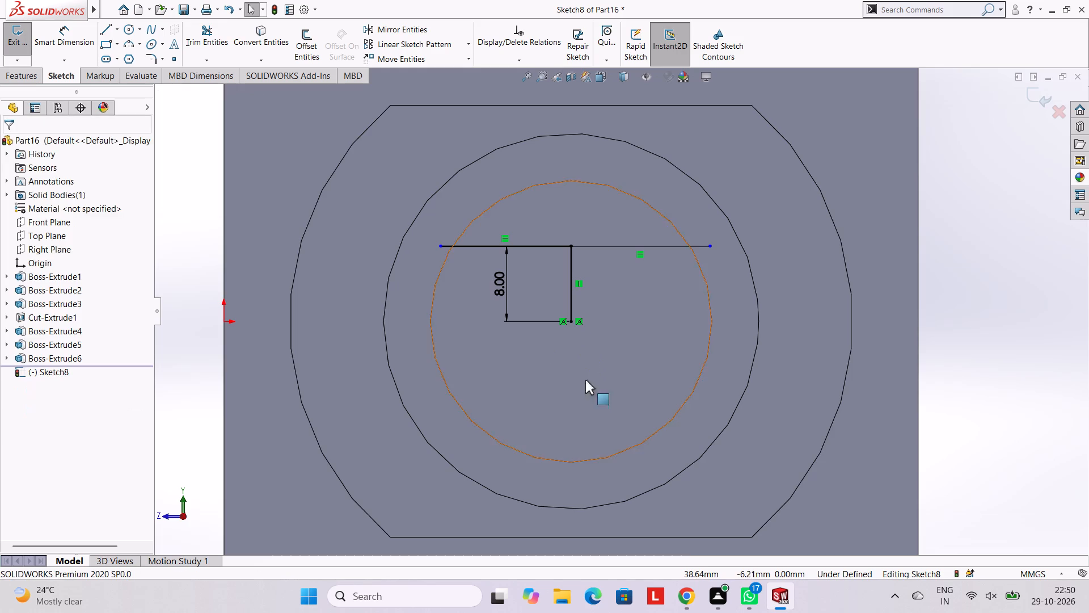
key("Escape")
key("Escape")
Sketch a 30 mm diameter circle centred on the shaft's end face.
left_click(122, 33)
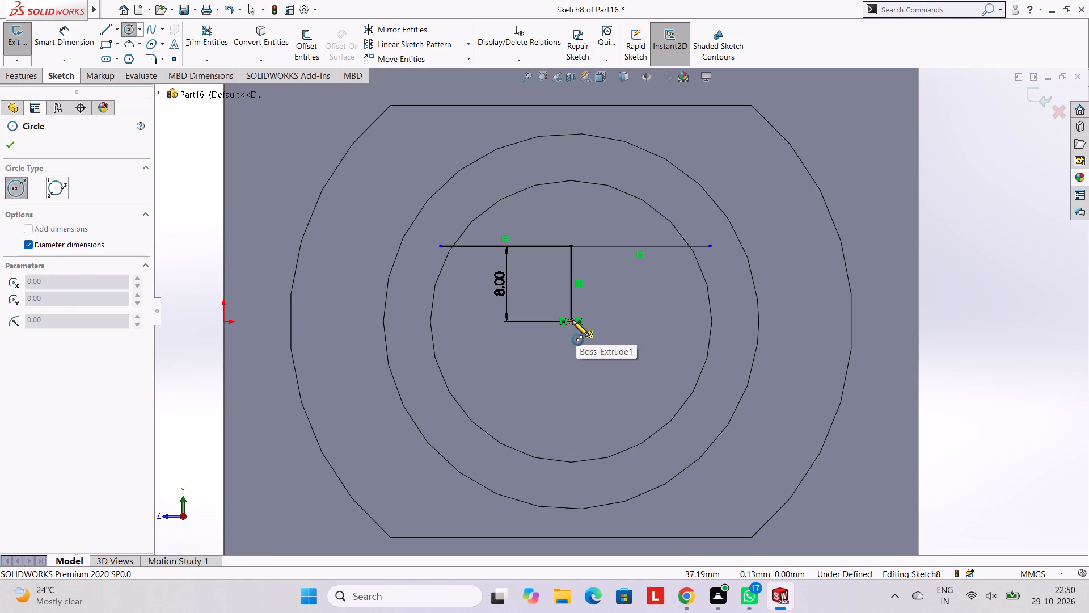
left_click(570, 320)
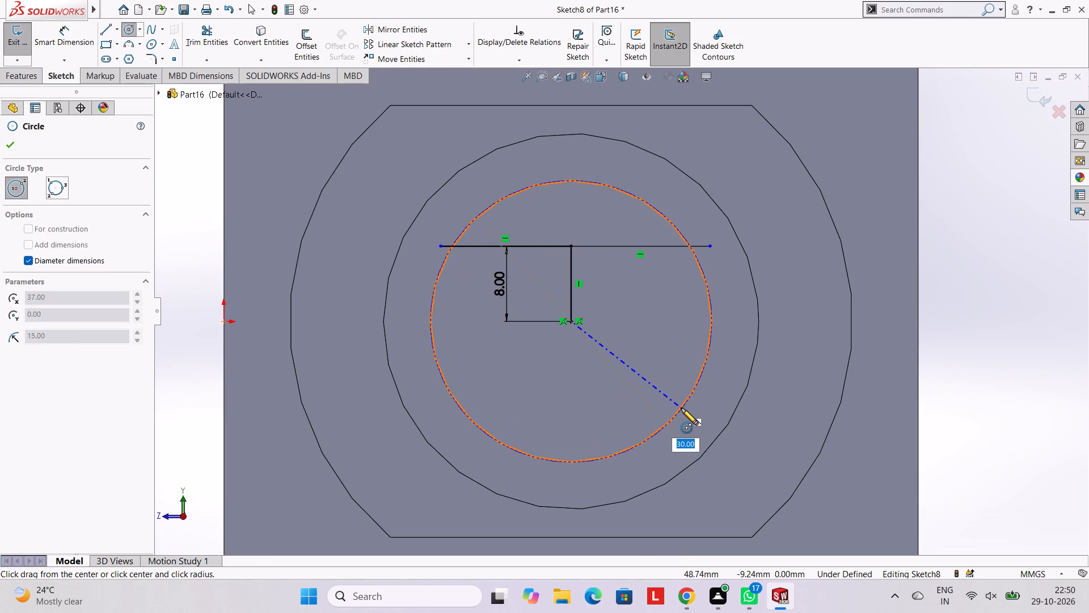
type("30")
key("Return")
key("Escape")
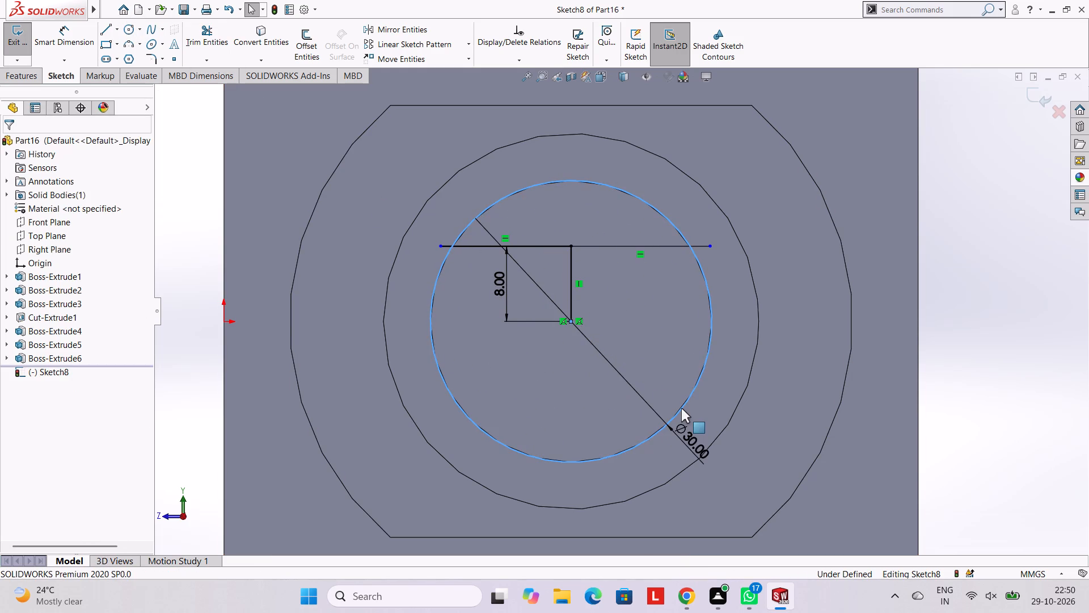
key("Escape")
key("Escape")
Trim the horizontal lines' ends outside the 30 mm circle, the circle's arc below them, and the 8 mm vertical line.
left_click(209, 41)
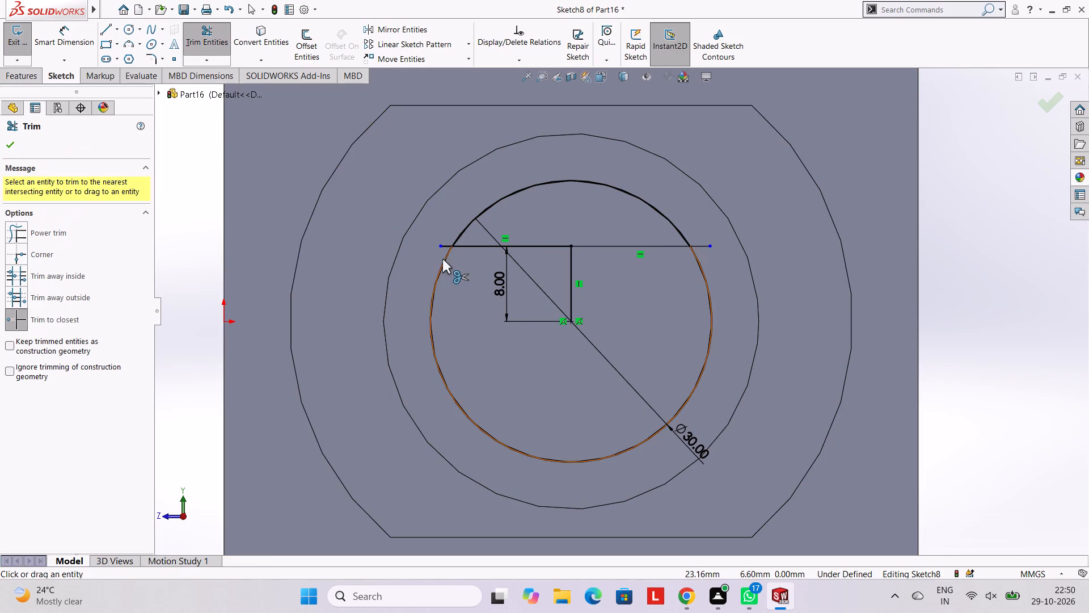
left_click(441, 245)
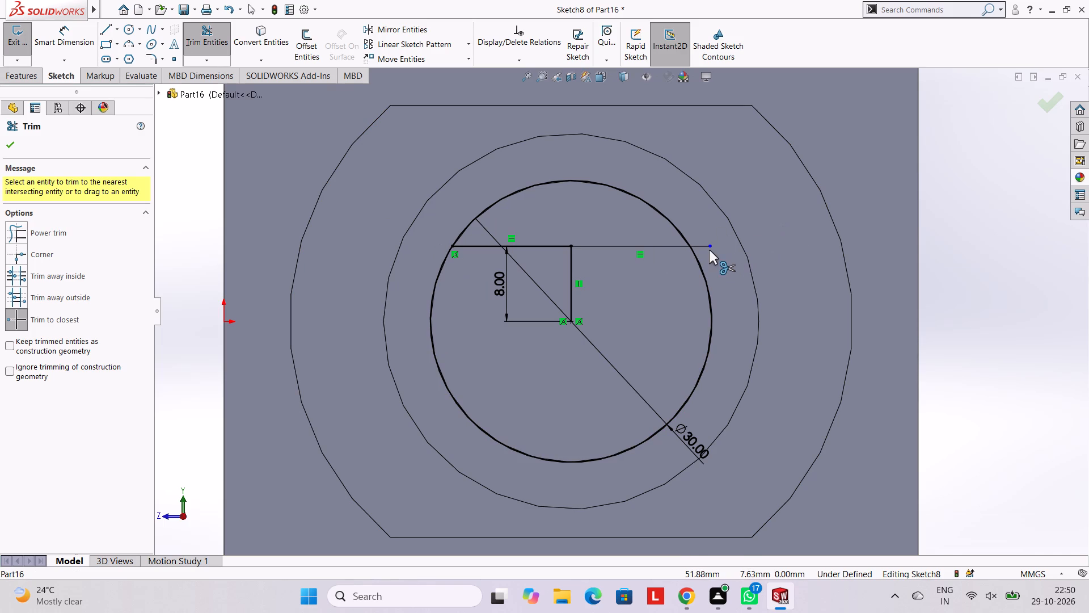
left_click(708, 247)
left_click(710, 342)
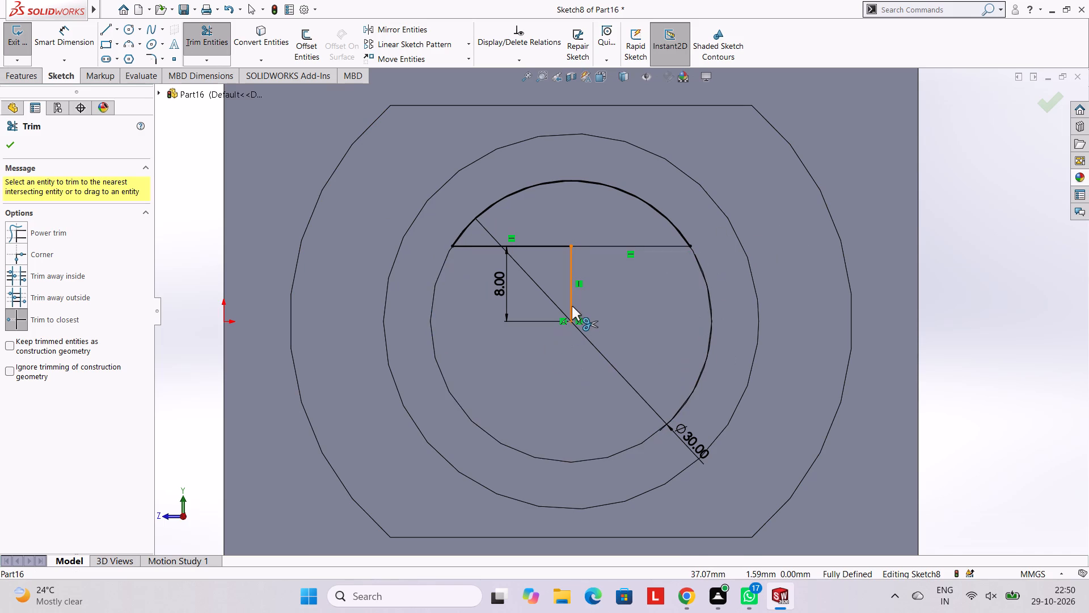
left_click(572, 306)
key("Escape")
key("Escape")
Trim away both halves of the horizontal line beneath the remaining arc.
left_click(71, 41)
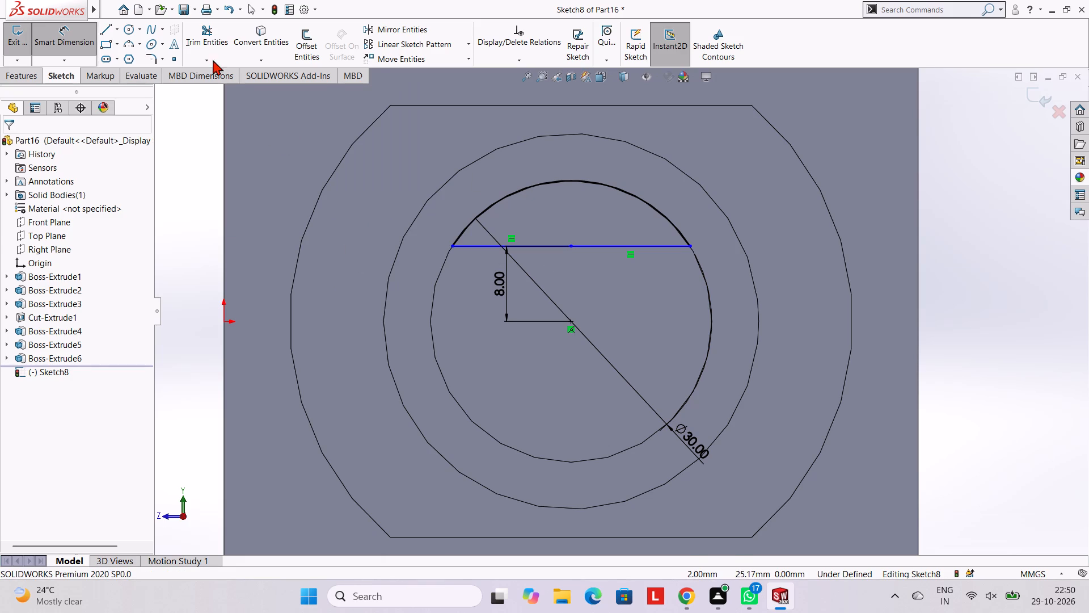
left_click(202, 33)
left_click(544, 247)
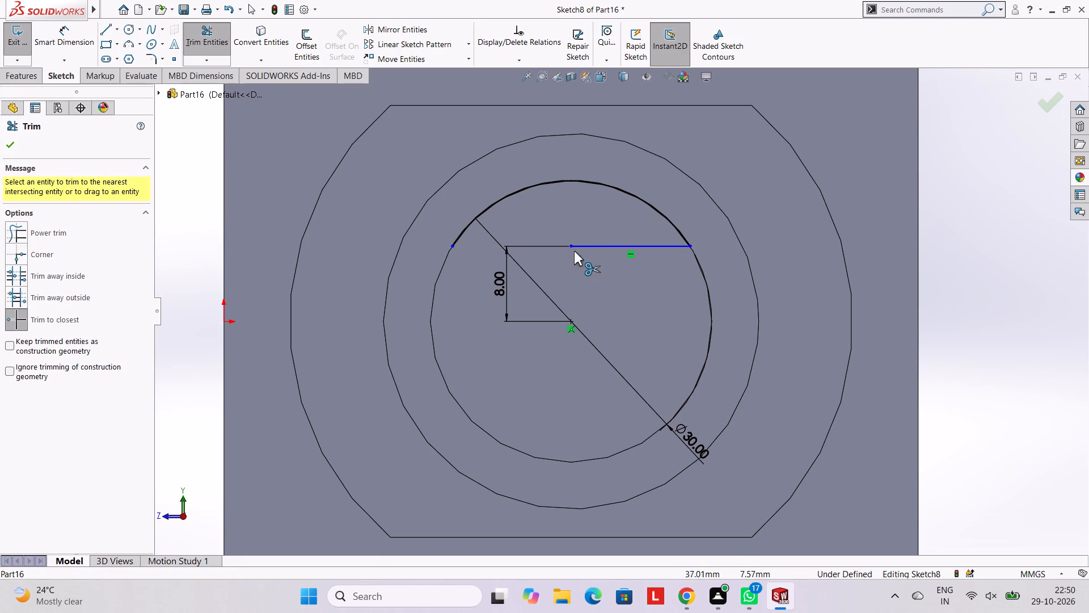
left_click(596, 249)
Sketch a single horizontal line joining the two endpoints of the arc to close the segment profile.
left_click(104, 28)
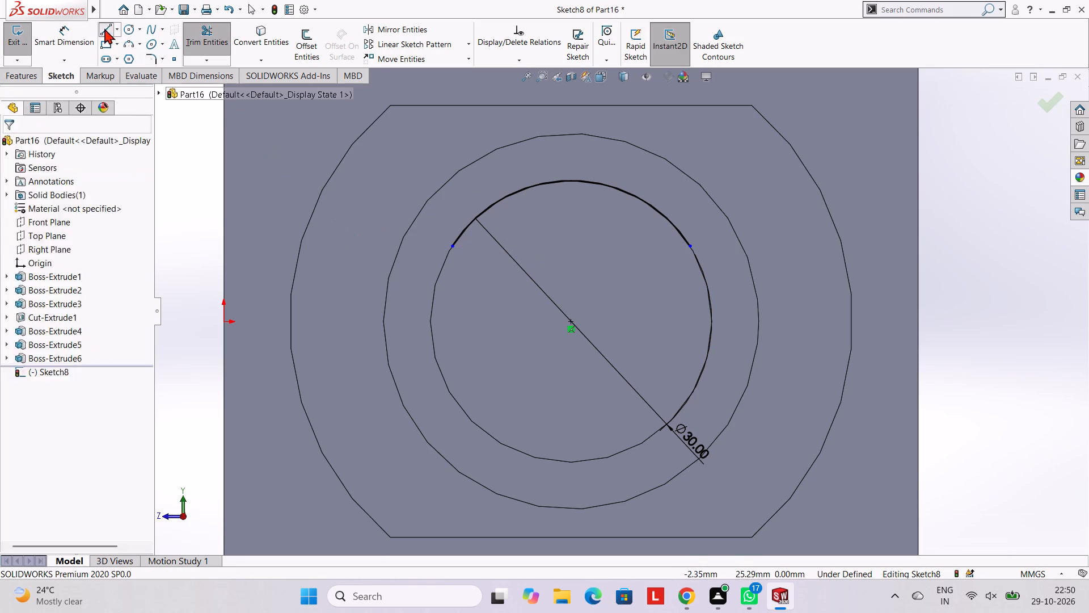
left_click(453, 245)
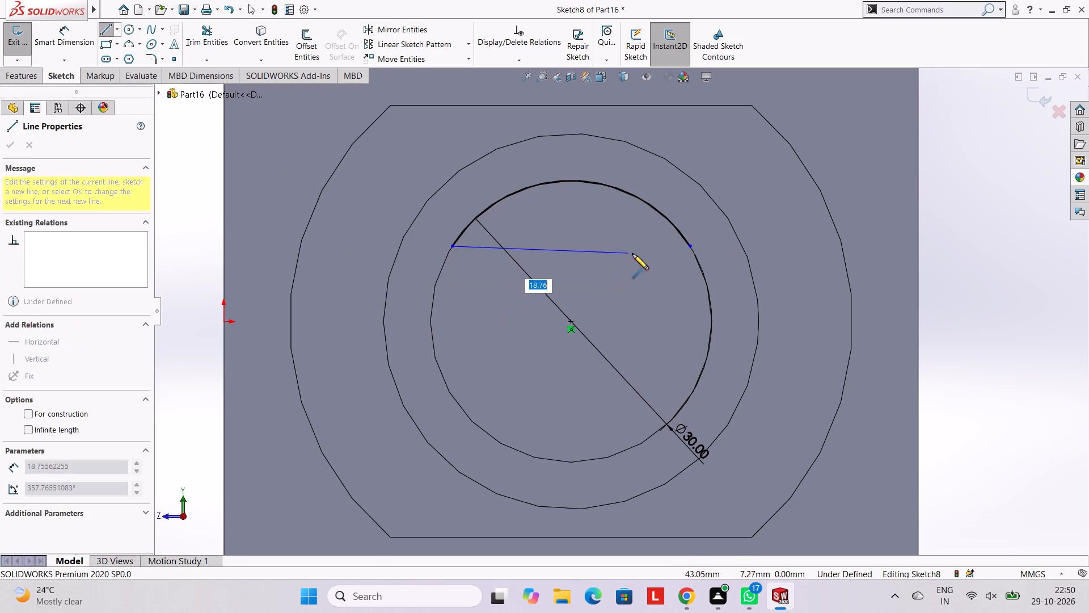
left_click(689, 246)
key("Escape")
key("Escape")
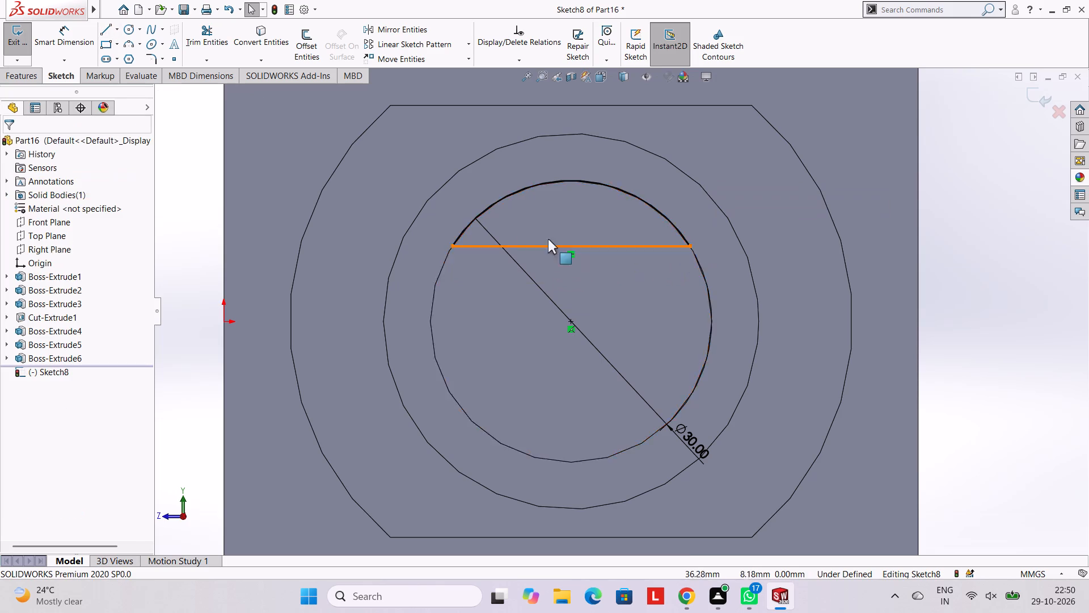
key("Escape")
key("Escape")
Dimension the horizontal distance between the closing line's two endpoints, placing the dimension below the line.
left_click(65, 24)
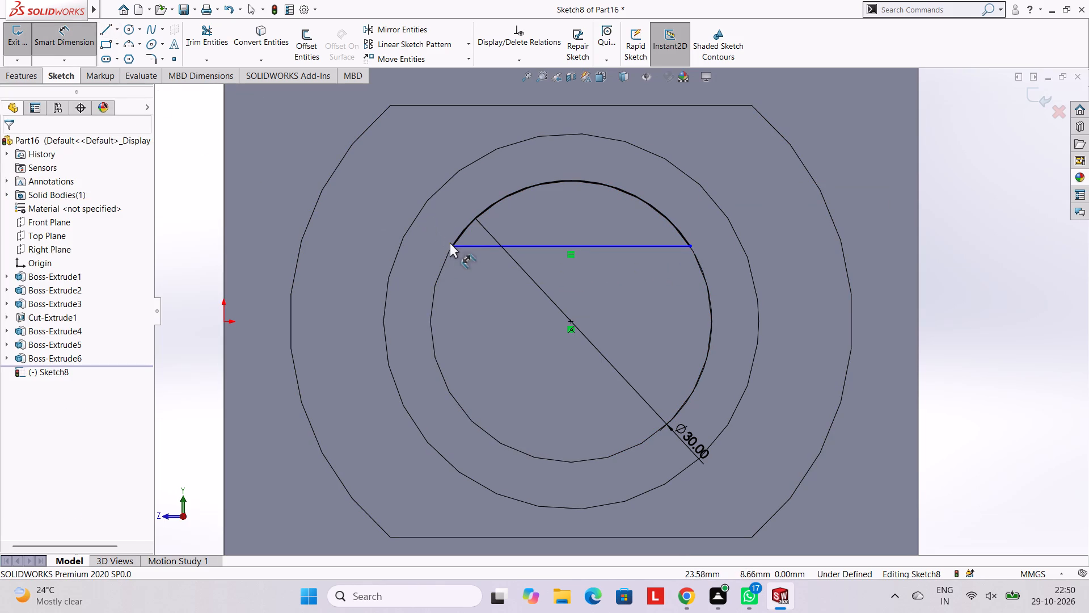
left_click(453, 245)
left_click(689, 246)
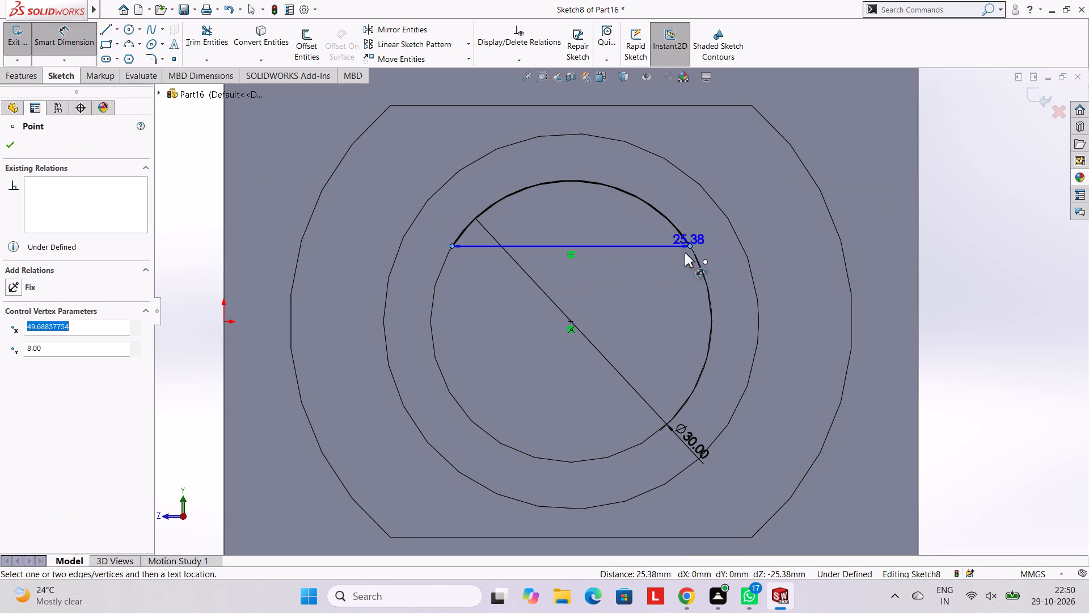
left_click(653, 337)
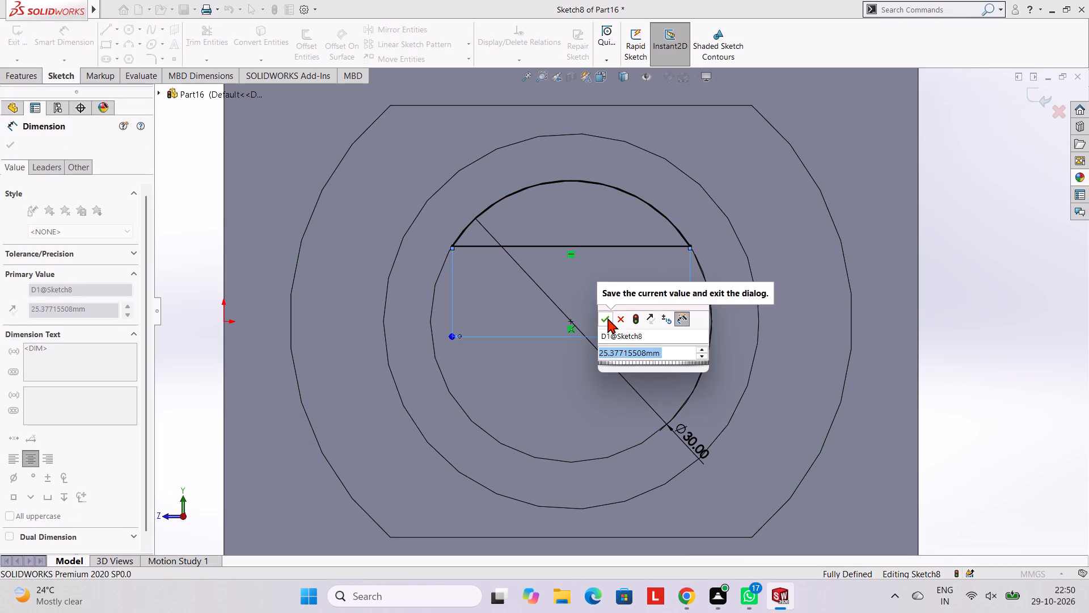
left_click(607, 318)
left_click(586, 283)
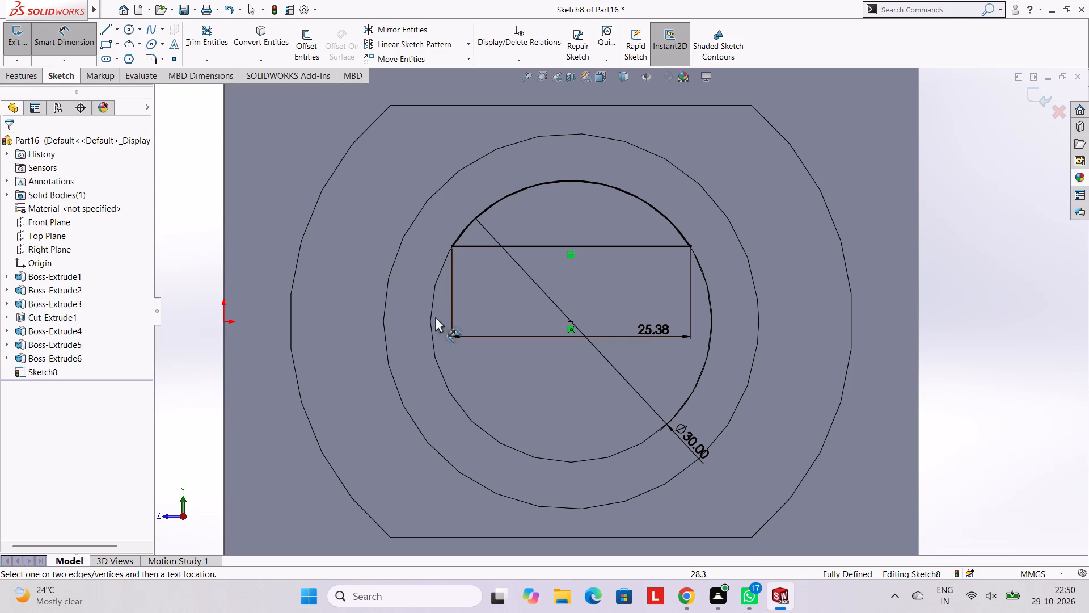
Cut-extrude the circular segment profile as a blind cut 60 mm deep along the shaft from its end face.
middle_click_drag(426, 271, 471, 285)
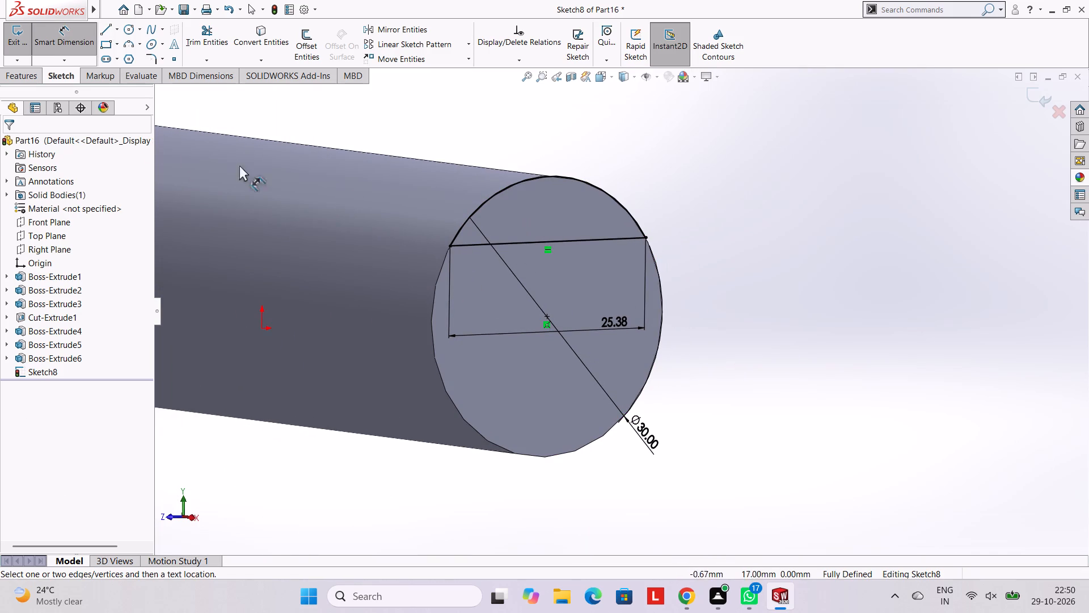
left_click(14, 76)
left_click(193, 45)
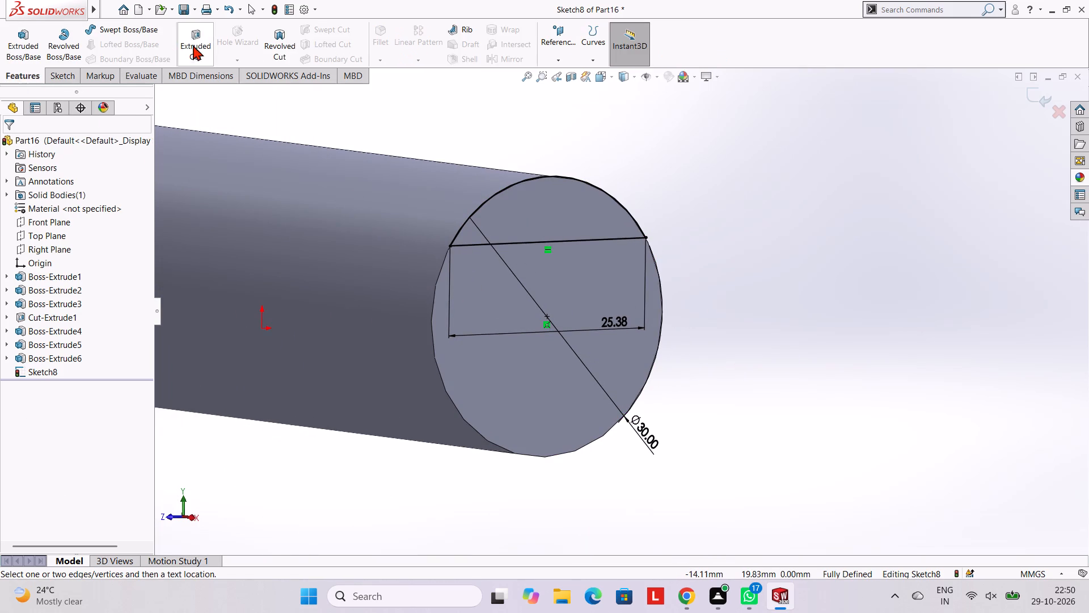
scroll(473, 187, "up", 2)
scroll(306, 256, "up", 3)
type("60")
key("Return")
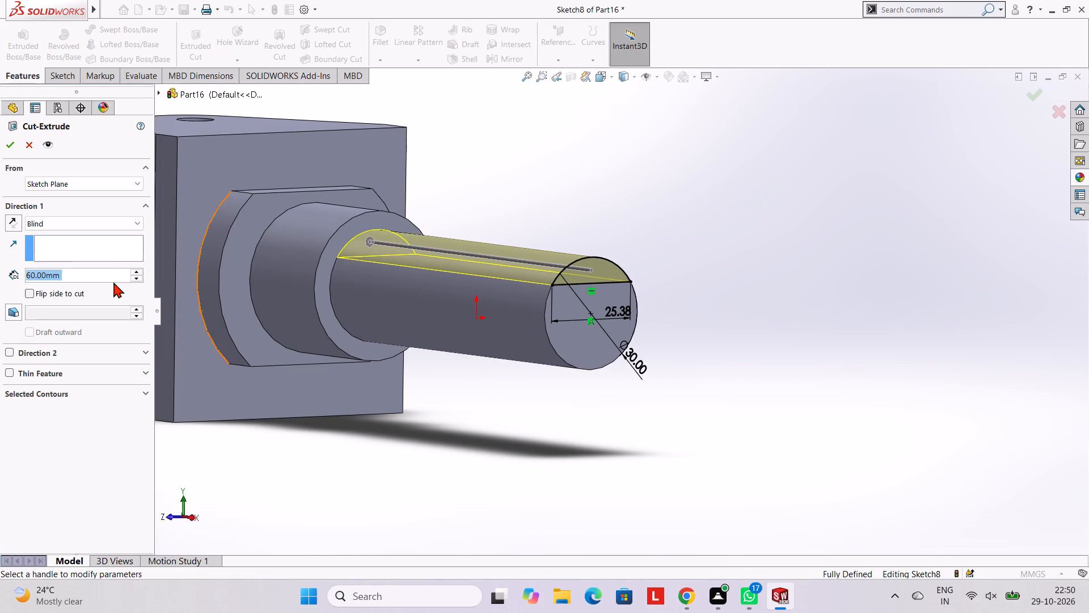
left_click(9, 141)
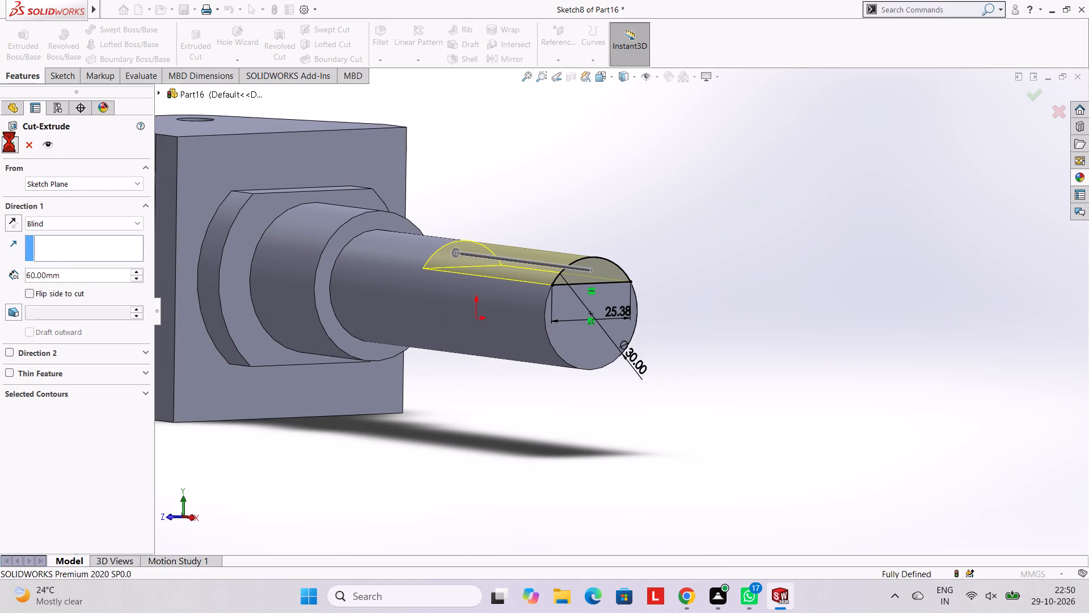
left_click(544, 167)
Examine the whole bracket and the flat cut on the shaft from several angles and distances.
scroll(554, 177, "up", 2)
middle_click_drag(559, 198, 601, 297)
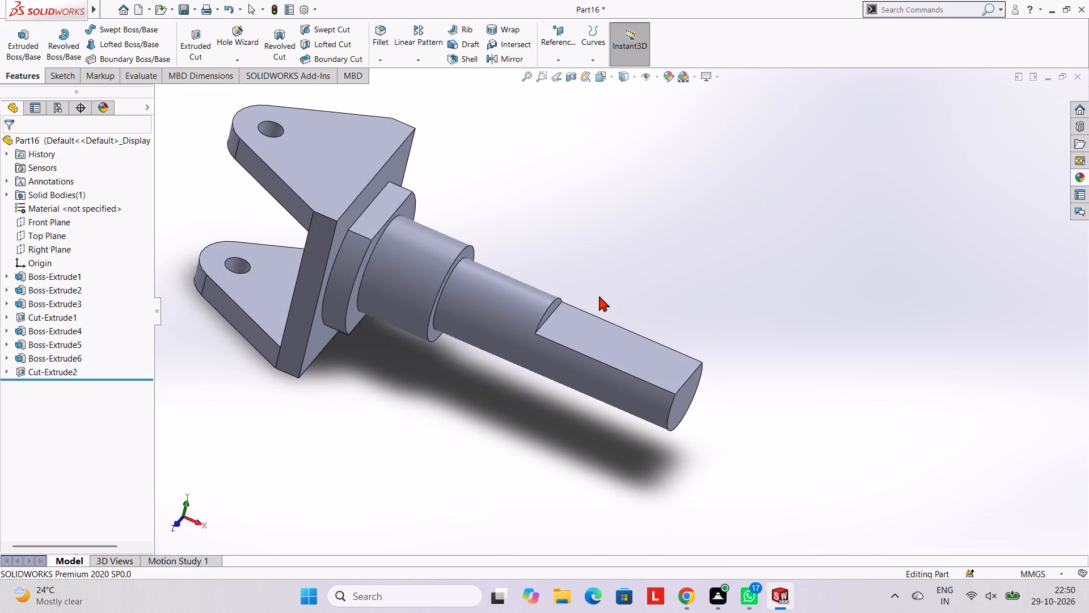
scroll(600, 295, "up", 2)
scroll(680, 250, "up", 1)
middle_click_drag(678, 251, 667, 253)
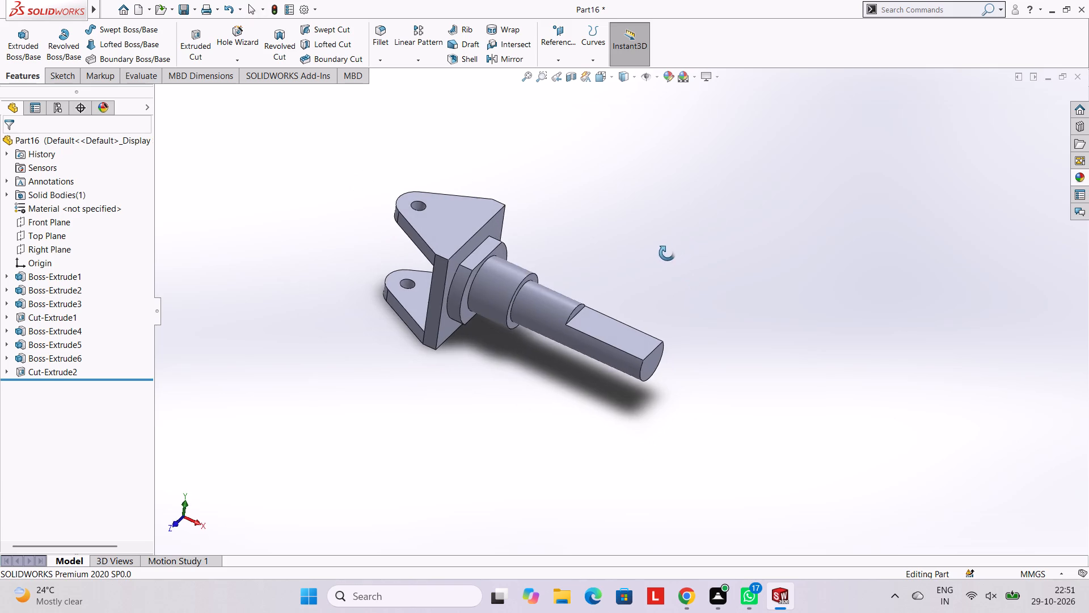
middle_click_drag(667, 253, 666, 251)
scroll(695, 312, "down", 3)
scroll(712, 377, "down", 2)
scroll(526, 282, "up", 3)
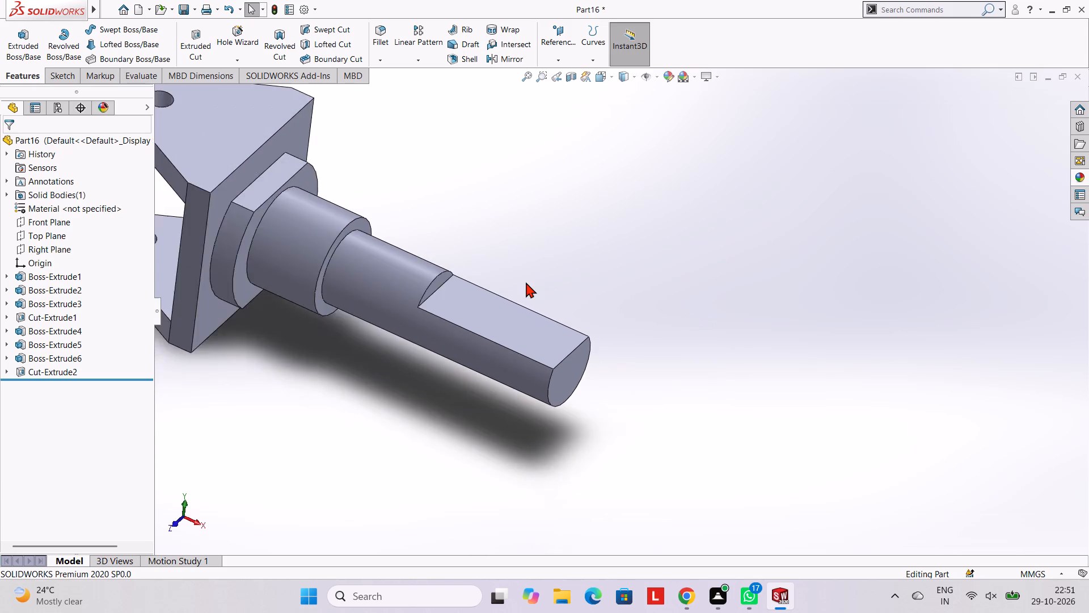
scroll(526, 282, "up", 2)
scroll(449, 190, "down", 1)
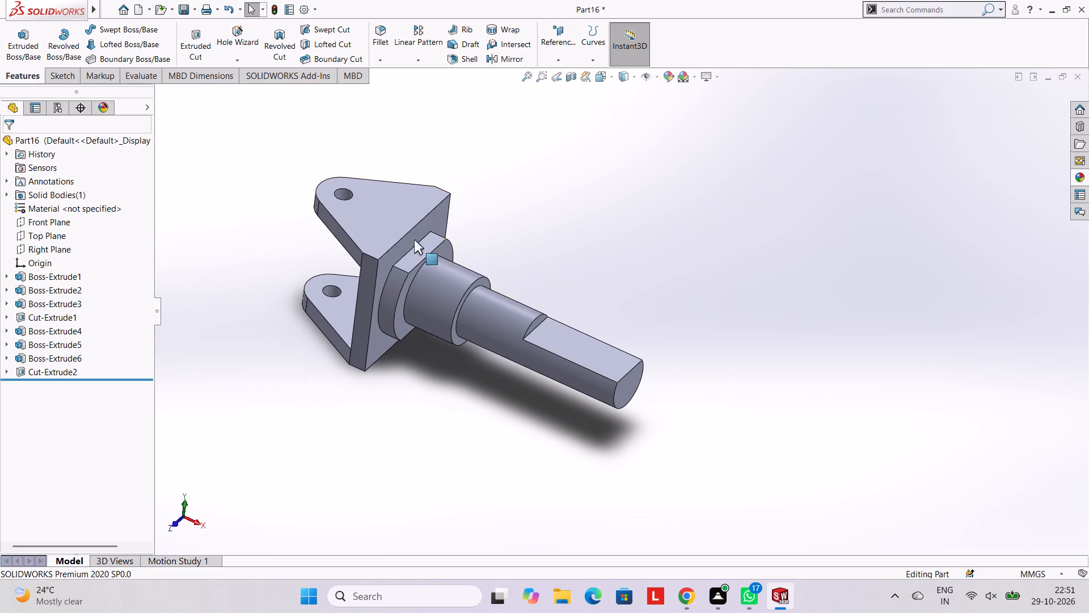
scroll(562, 236, "down", 1)
middle_click_drag(565, 241, 547, 207)
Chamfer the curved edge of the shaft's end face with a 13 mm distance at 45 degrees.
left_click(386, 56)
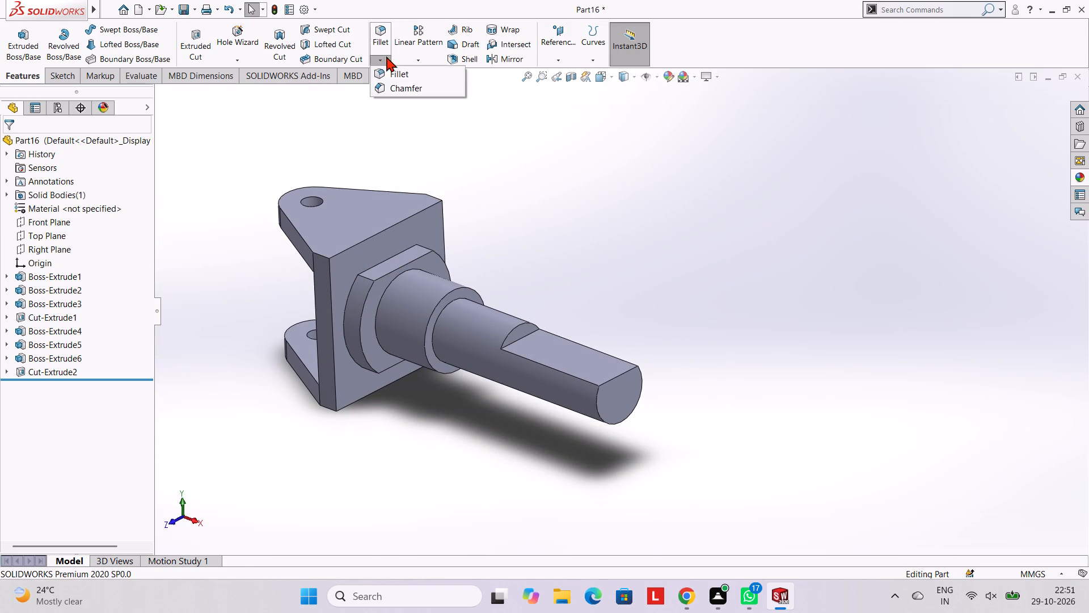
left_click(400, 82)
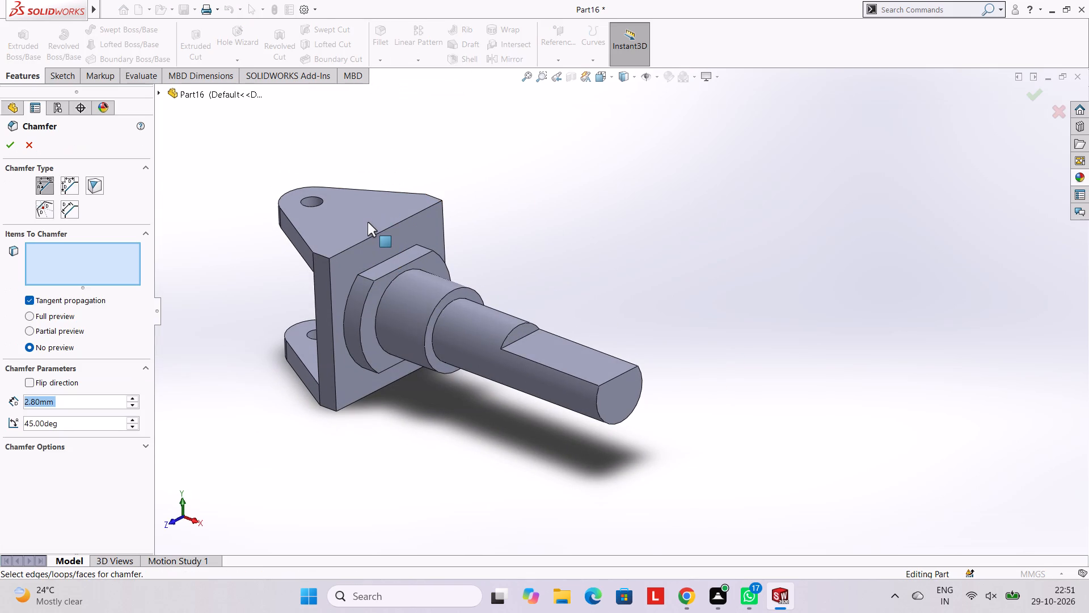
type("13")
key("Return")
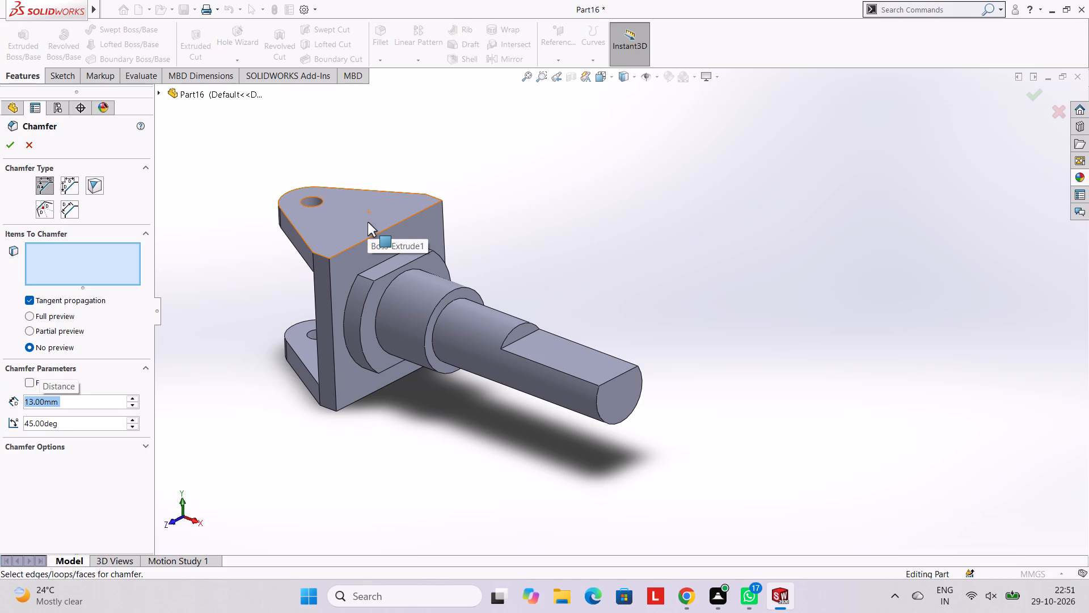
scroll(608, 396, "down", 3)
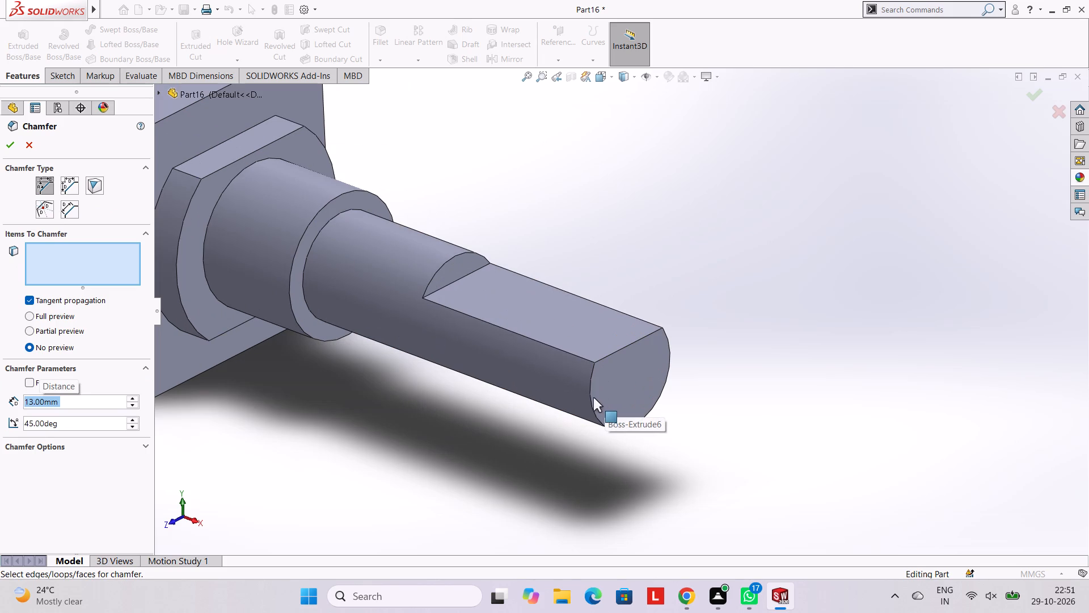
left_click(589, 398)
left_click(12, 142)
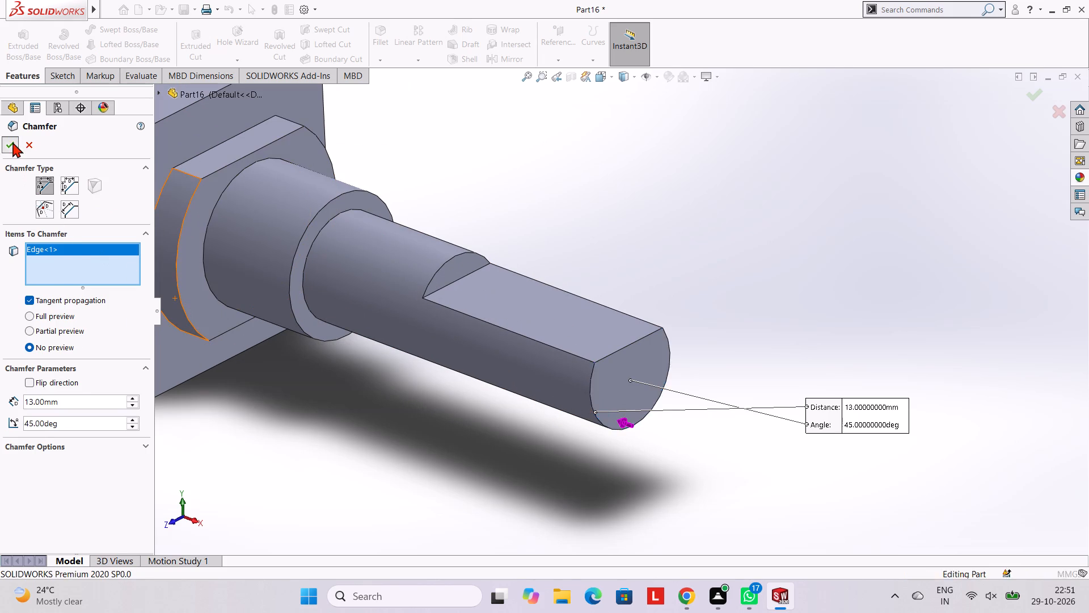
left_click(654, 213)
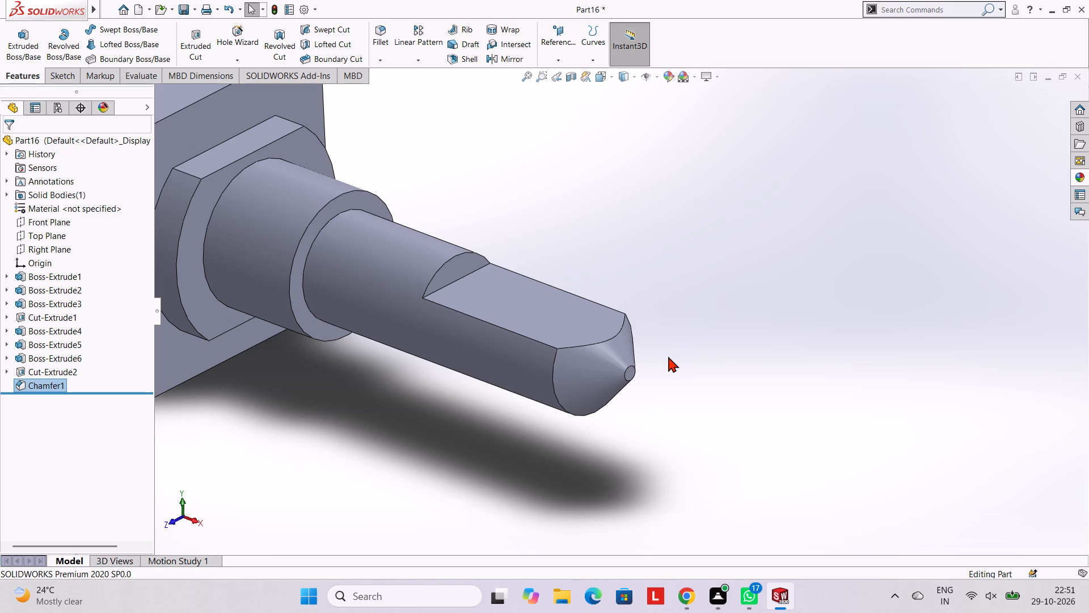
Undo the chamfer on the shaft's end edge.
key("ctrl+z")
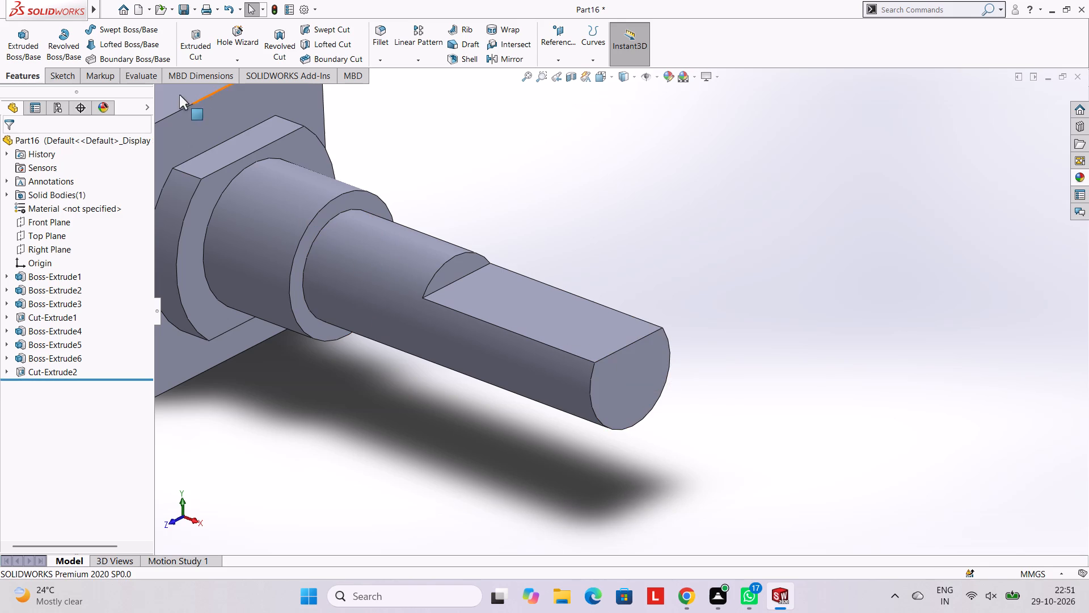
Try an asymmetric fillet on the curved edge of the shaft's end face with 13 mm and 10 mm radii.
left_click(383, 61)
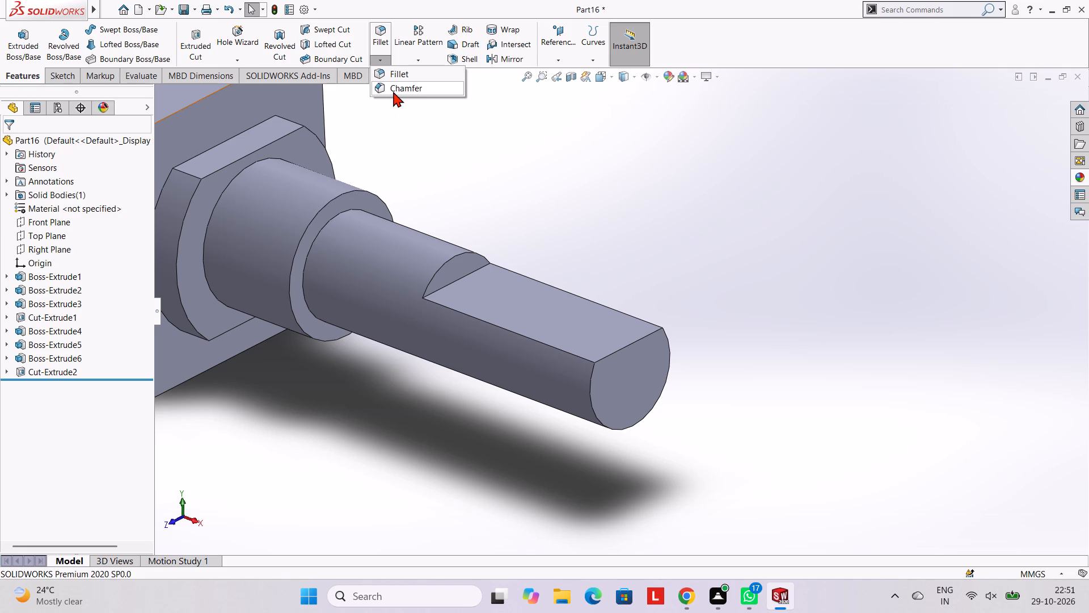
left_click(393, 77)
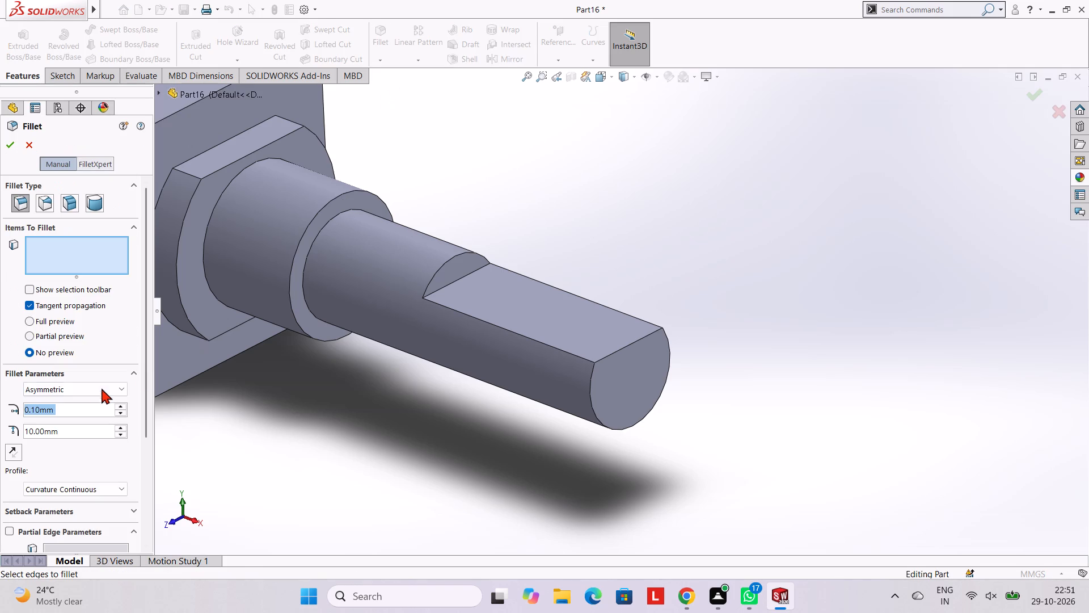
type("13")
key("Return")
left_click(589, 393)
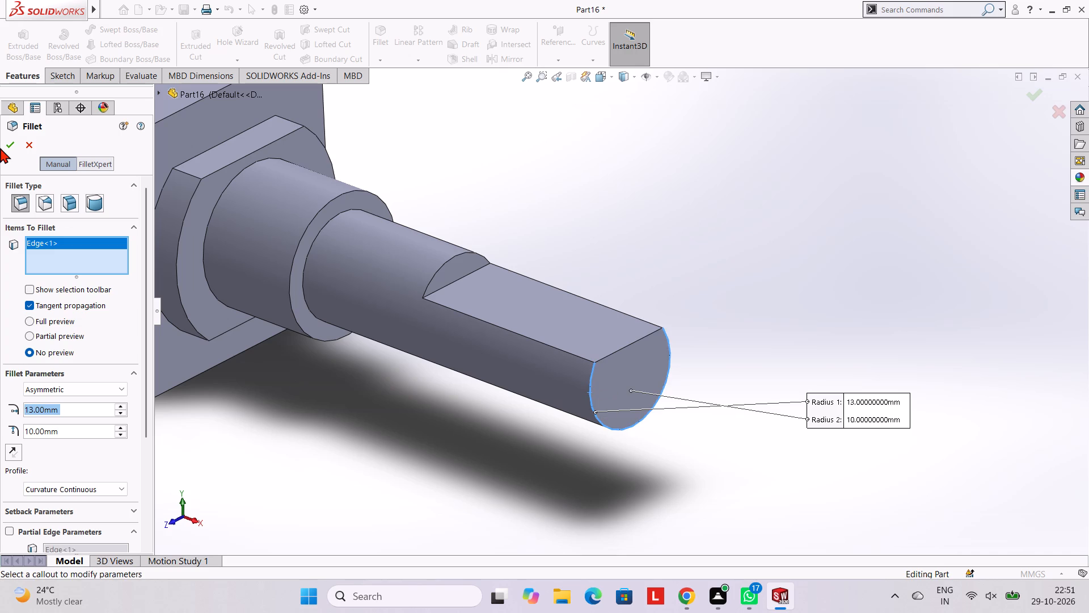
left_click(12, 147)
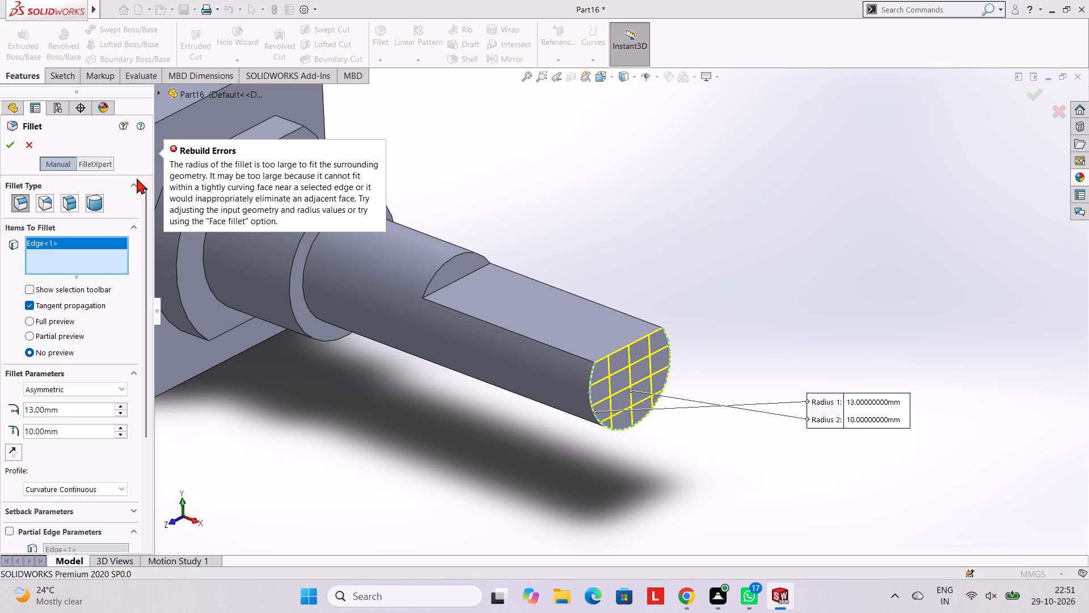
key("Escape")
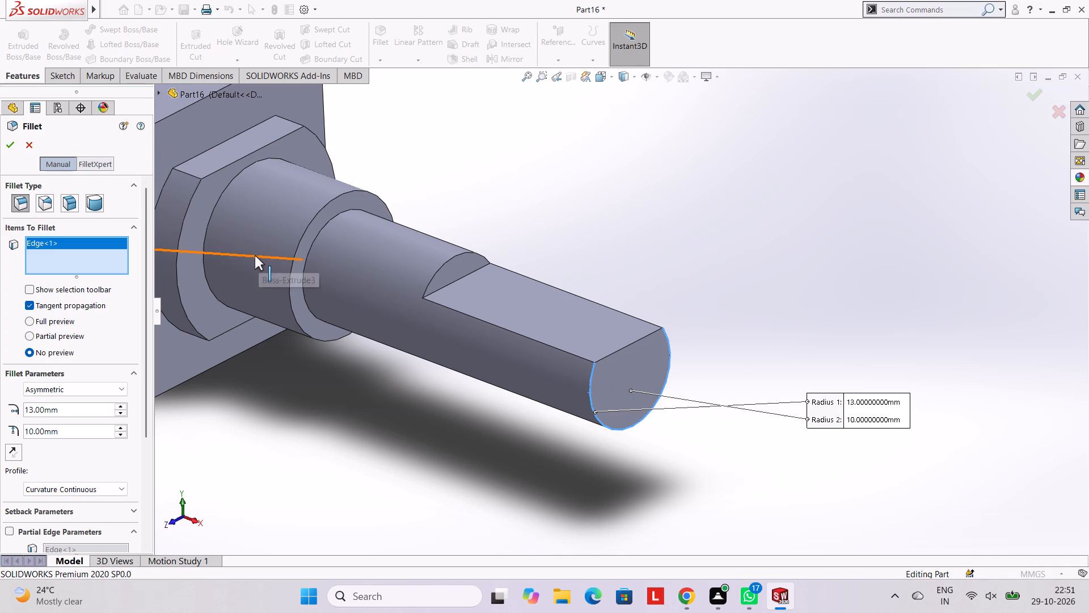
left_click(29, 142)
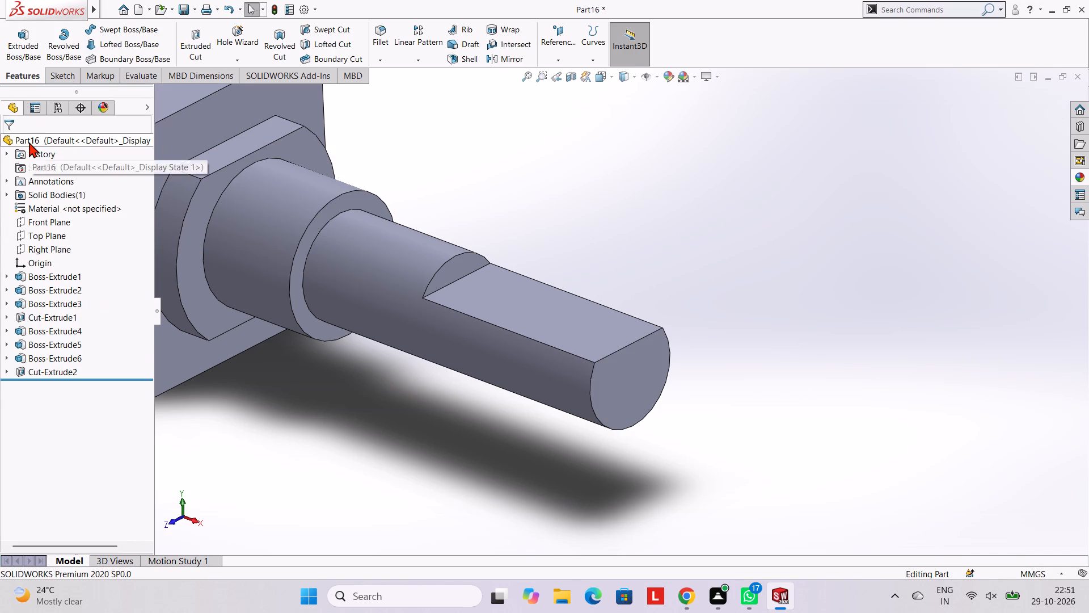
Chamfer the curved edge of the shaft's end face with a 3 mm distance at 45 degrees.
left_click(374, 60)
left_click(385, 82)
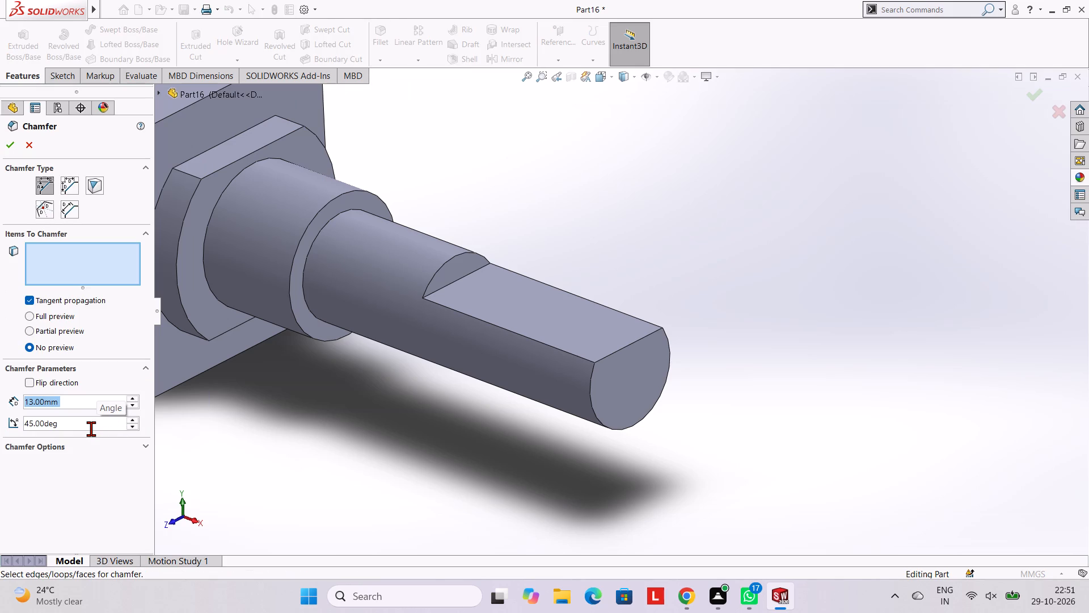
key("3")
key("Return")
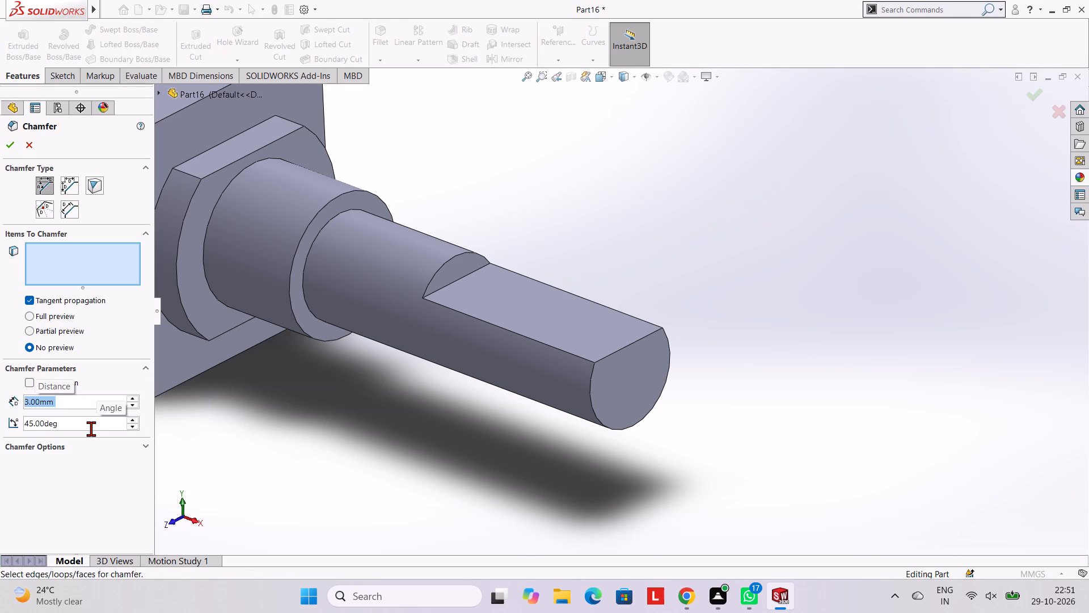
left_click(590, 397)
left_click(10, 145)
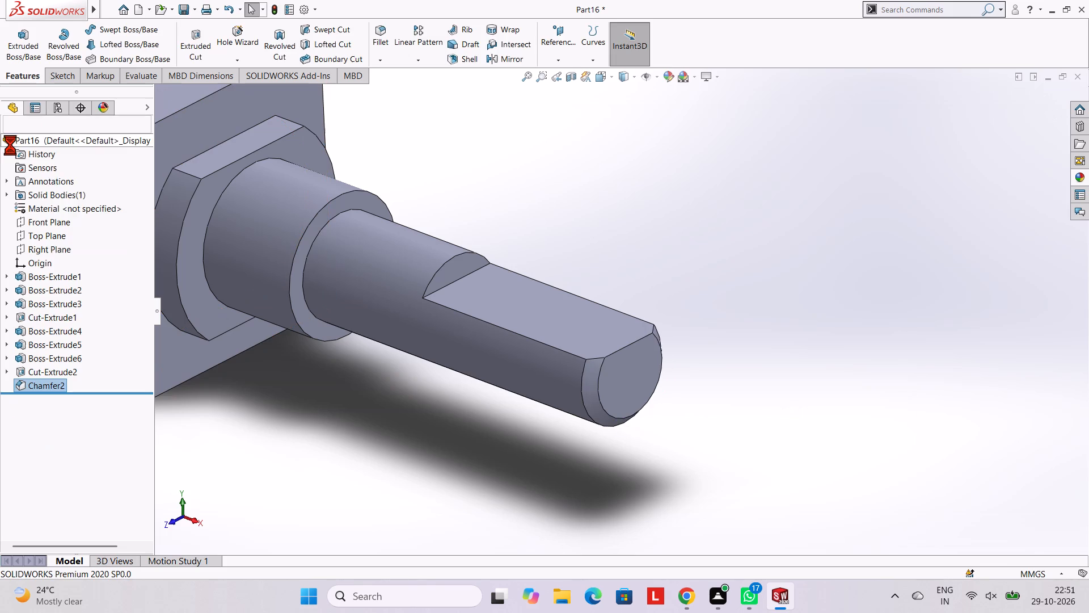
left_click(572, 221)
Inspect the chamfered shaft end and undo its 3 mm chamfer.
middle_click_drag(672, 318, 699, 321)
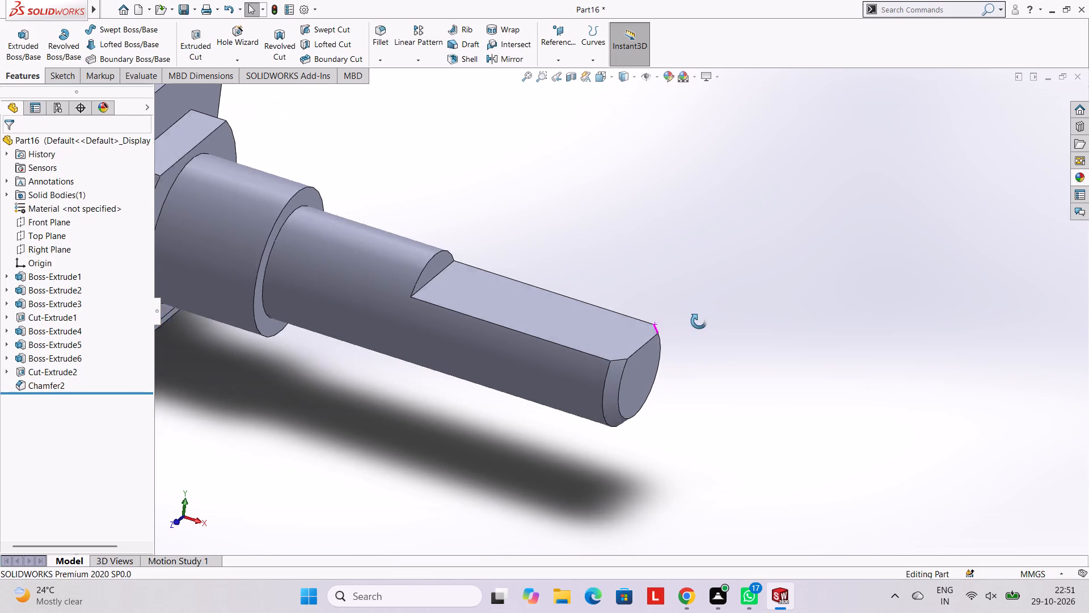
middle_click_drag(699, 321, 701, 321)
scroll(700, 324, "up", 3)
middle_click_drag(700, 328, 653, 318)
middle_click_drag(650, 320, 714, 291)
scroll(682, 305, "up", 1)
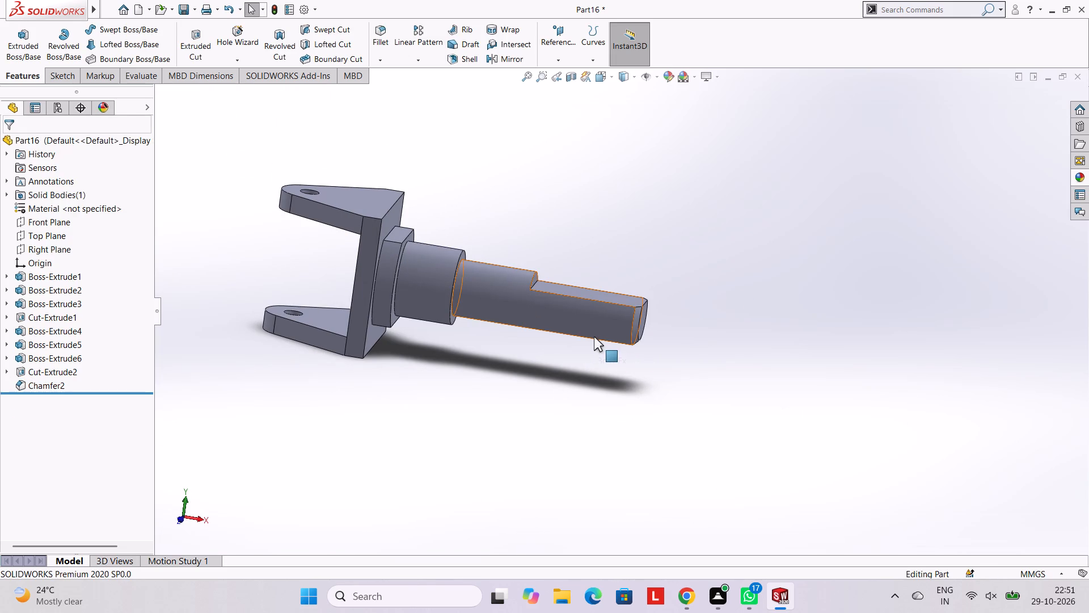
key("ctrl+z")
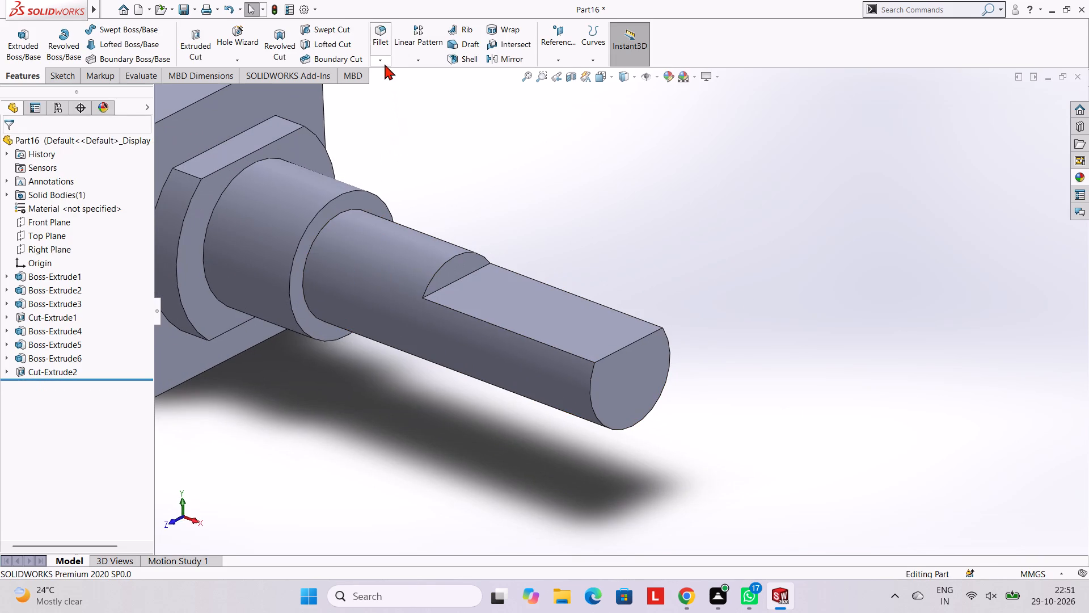
Chamfer the curved edge of the shaft's end face with a 2 mm distance at 45 degrees.
left_click(385, 64)
left_click(389, 88)
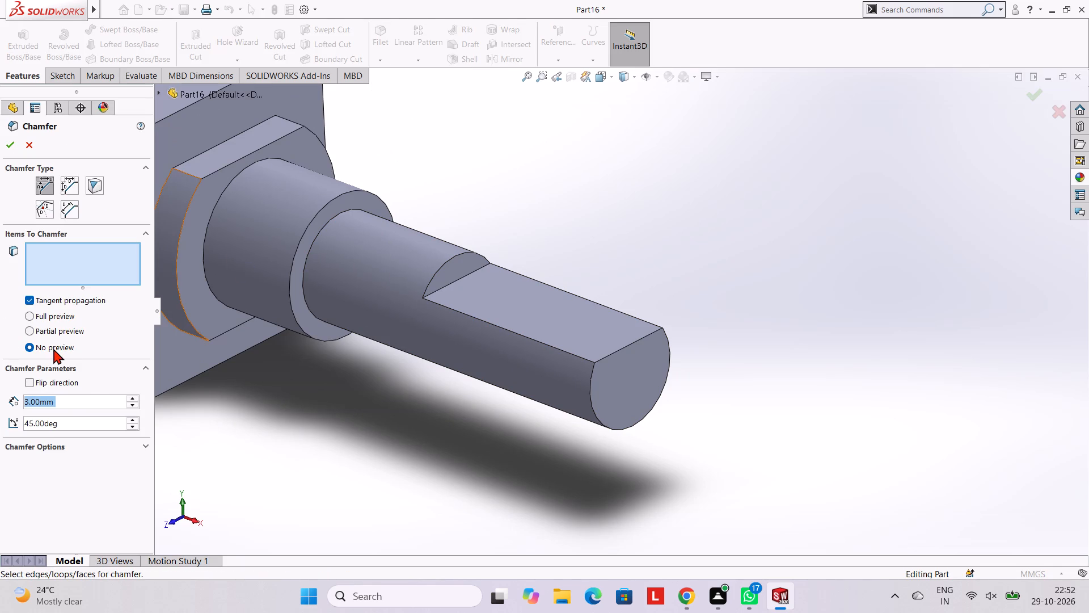
key("2")
key("Return")
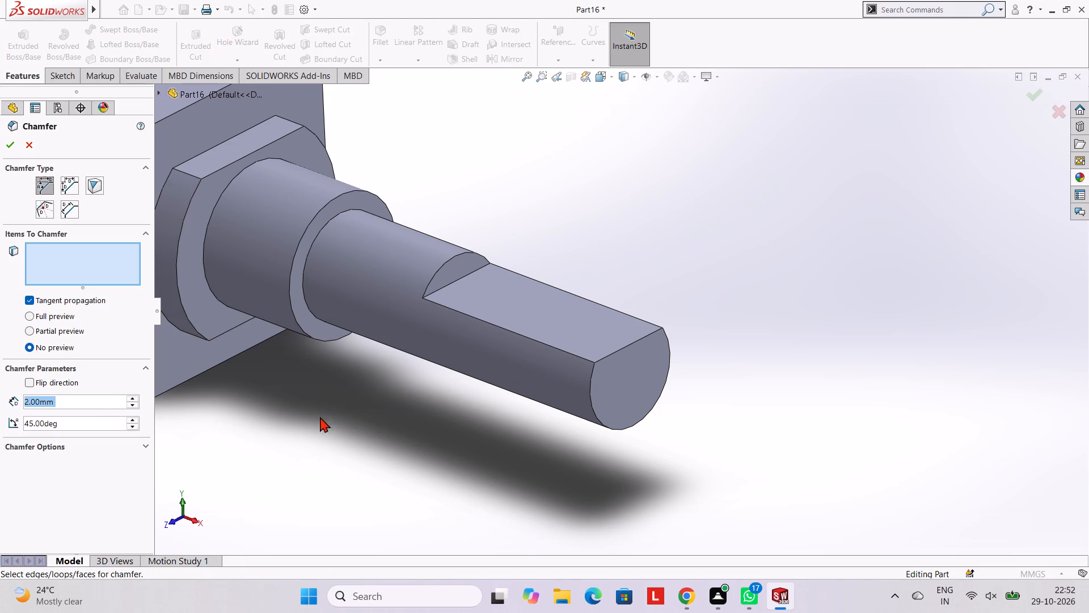
left_click(590, 375)
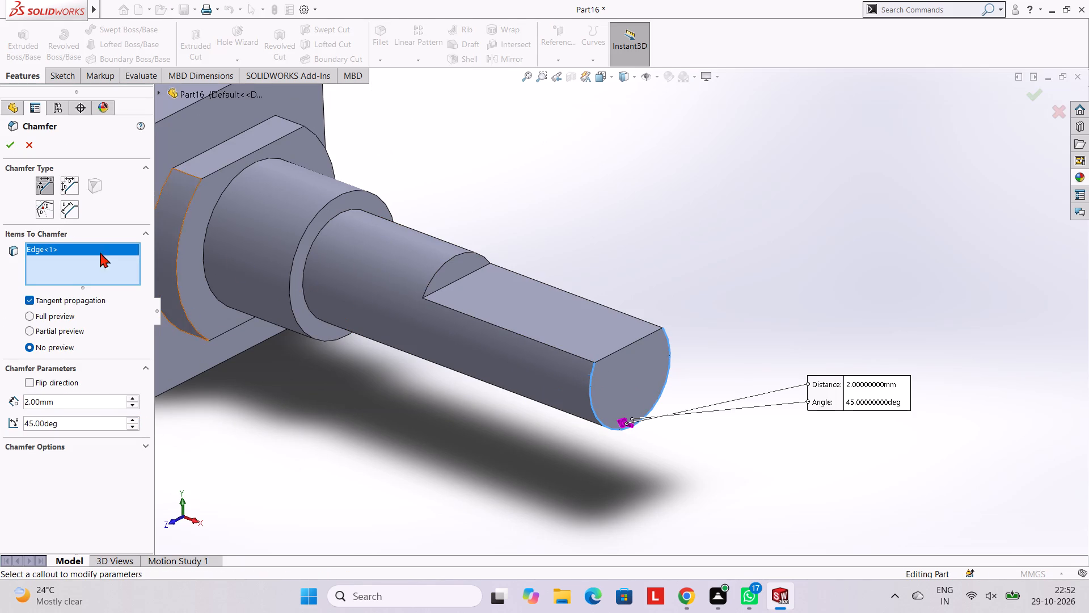
left_click(12, 148)
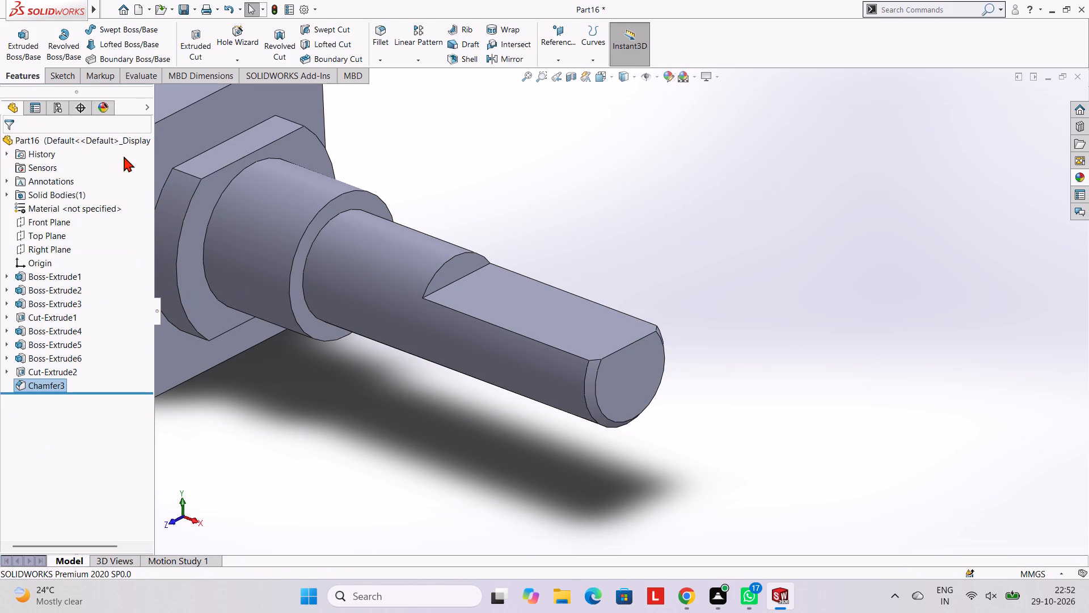
key("Escape")
Examine the whole bracket and the chamfered shaft end from several angles and distances.
scroll(592, 251, "up", 4)
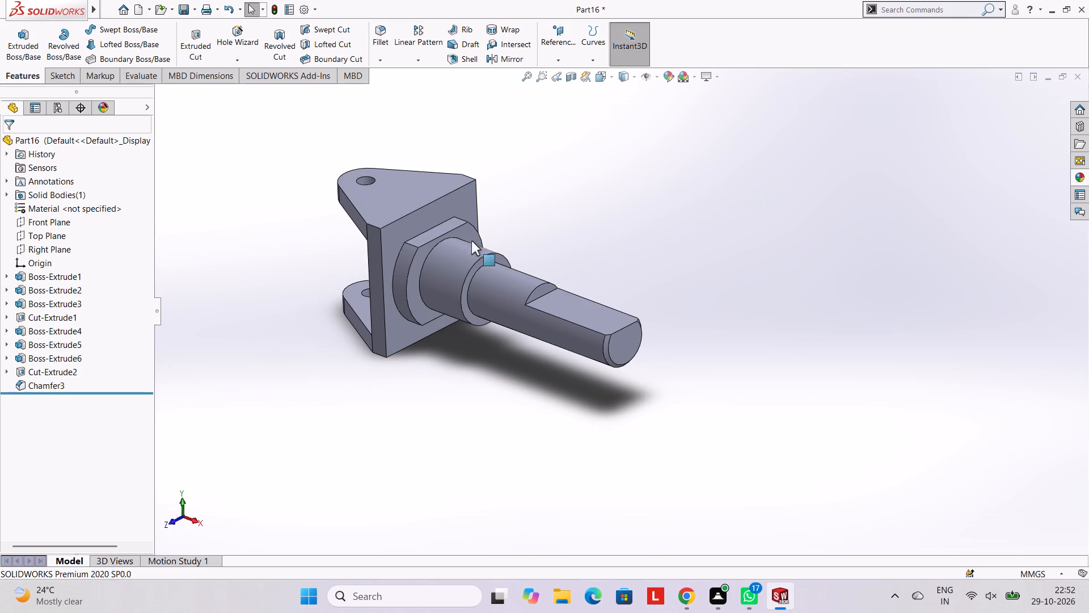
scroll(472, 238, "up", 2)
scroll(492, 250, "down", 2)
scroll(538, 298, "down", 2)
scroll(619, 286, "down", 1)
middle_click_drag(623, 290, 674, 282)
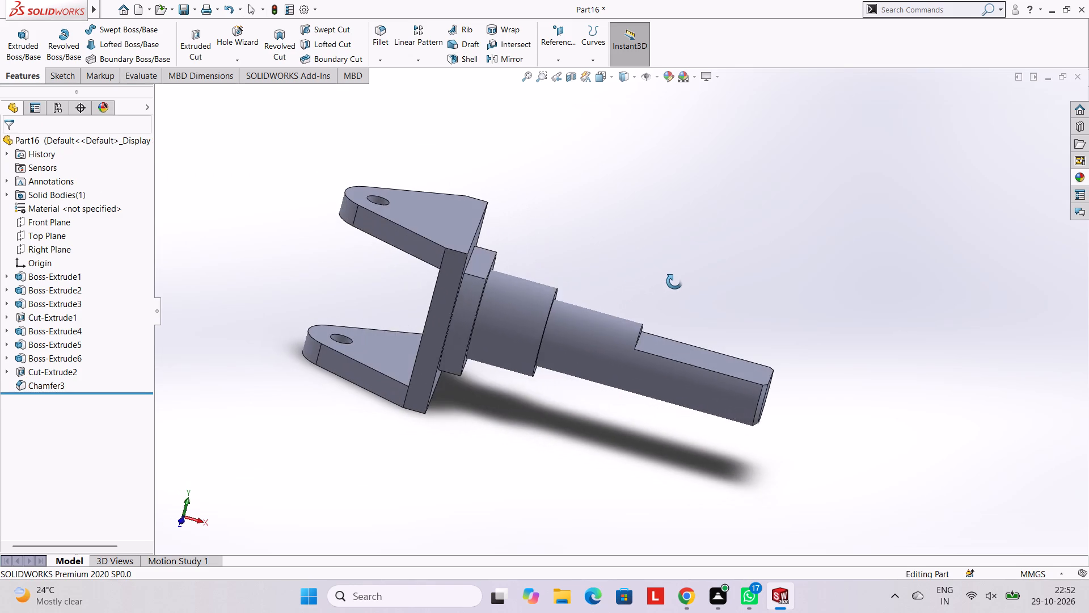
middle_click_drag(674, 282, 647, 280)
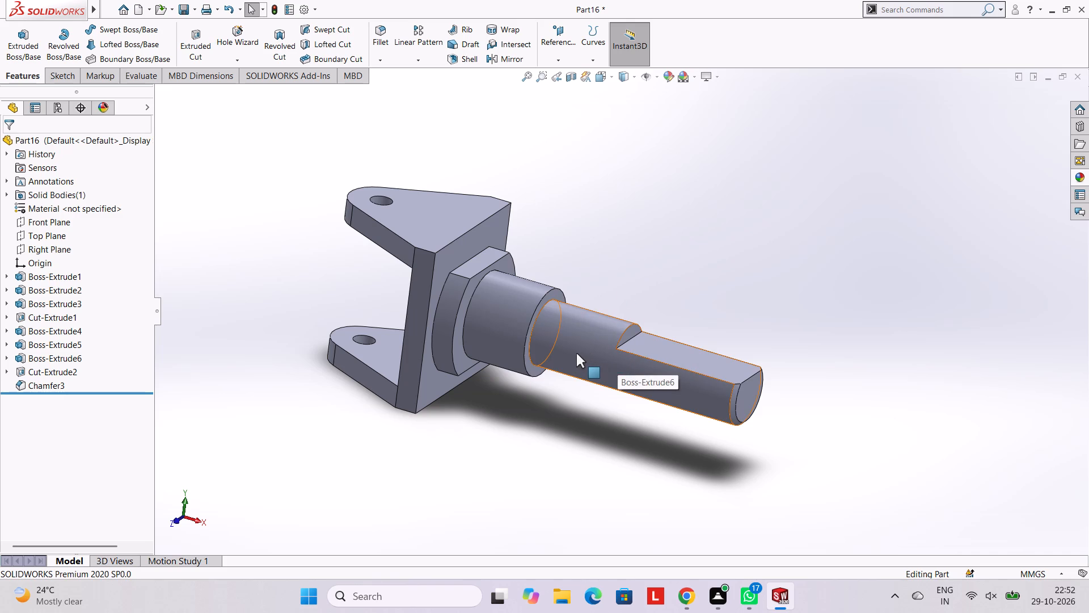
scroll(503, 368, "up", 2)
middle_click_drag(559, 238, 563, 320)
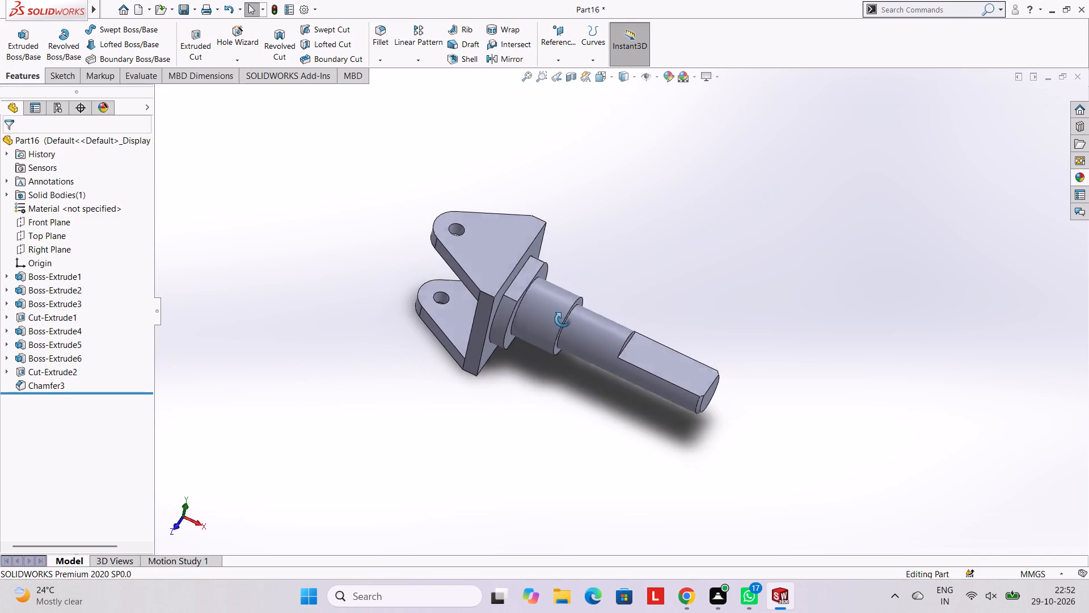
middle_click_drag(563, 320, 563, 322)
scroll(556, 304, "up", 2)
scroll(556, 296, "down", 5)
middle_click_drag(683, 337, 669, 259)
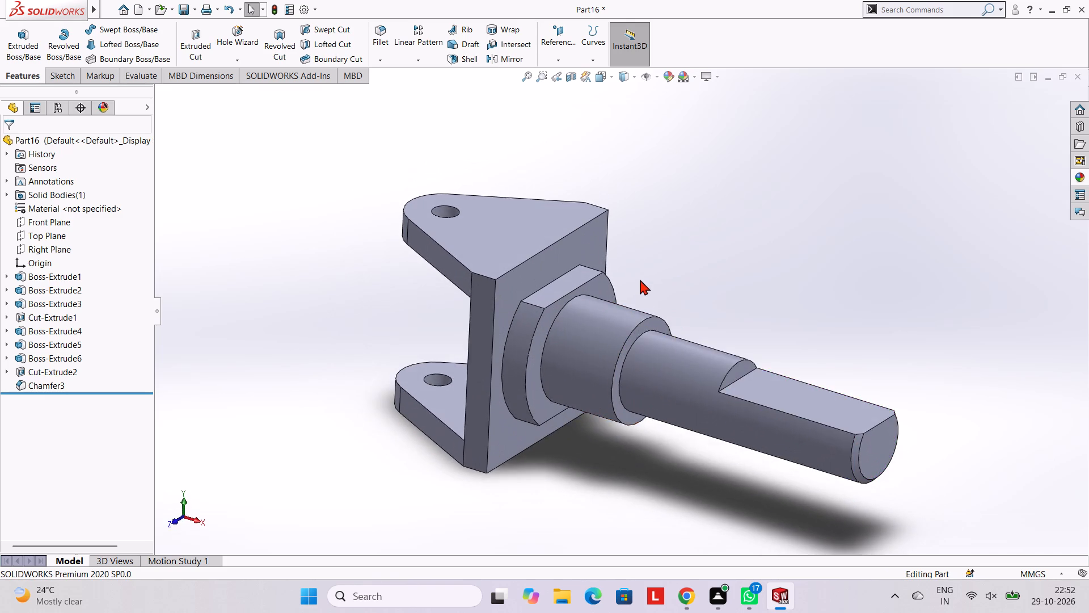
scroll(640, 285, "down", 3)
scroll(644, 333, "up", 4)
scroll(661, 341, "down", 1)
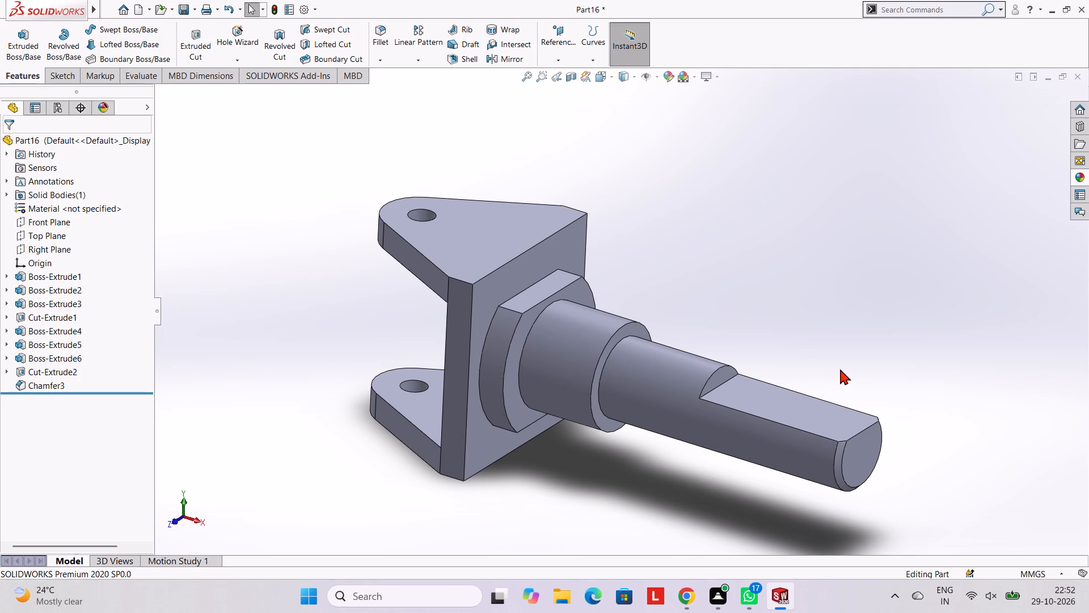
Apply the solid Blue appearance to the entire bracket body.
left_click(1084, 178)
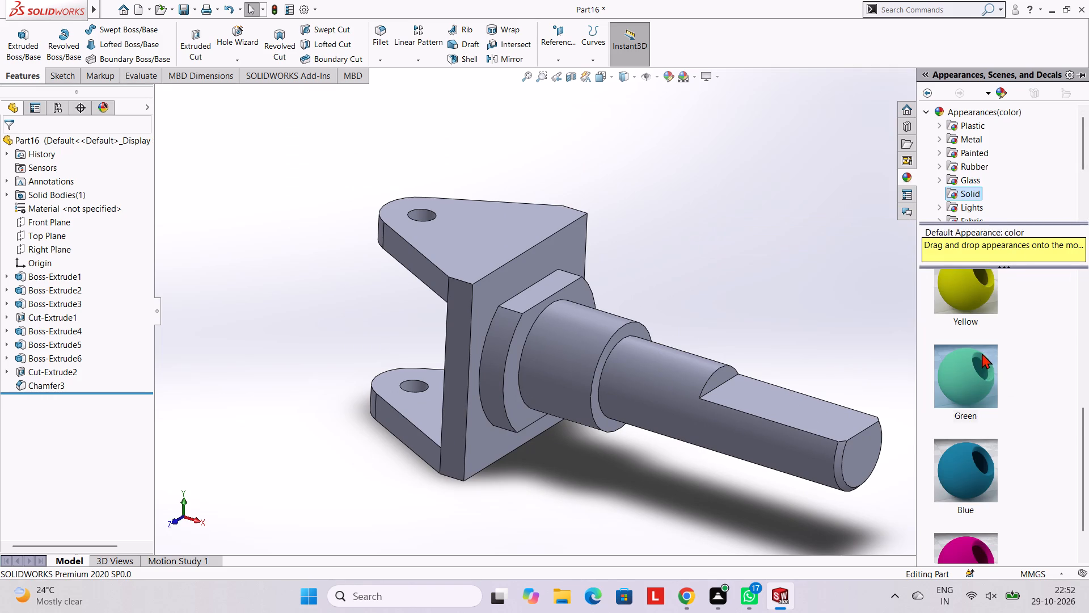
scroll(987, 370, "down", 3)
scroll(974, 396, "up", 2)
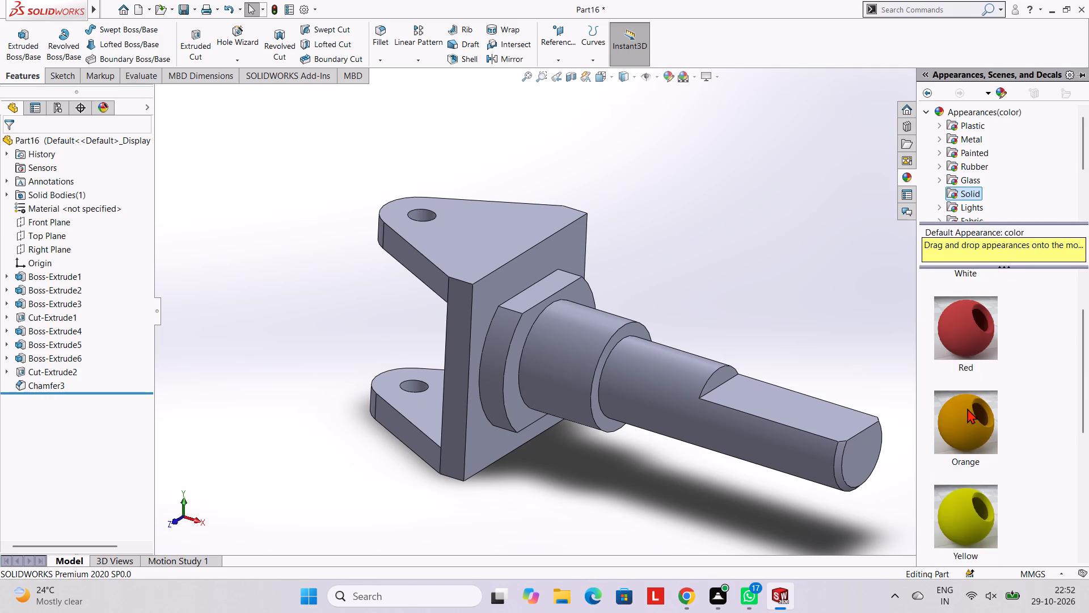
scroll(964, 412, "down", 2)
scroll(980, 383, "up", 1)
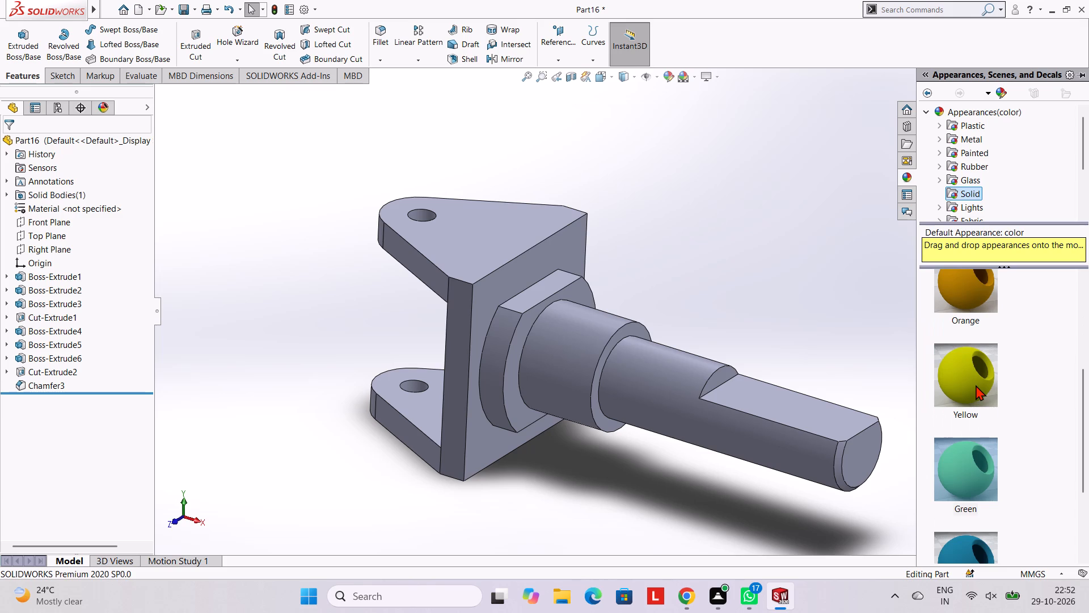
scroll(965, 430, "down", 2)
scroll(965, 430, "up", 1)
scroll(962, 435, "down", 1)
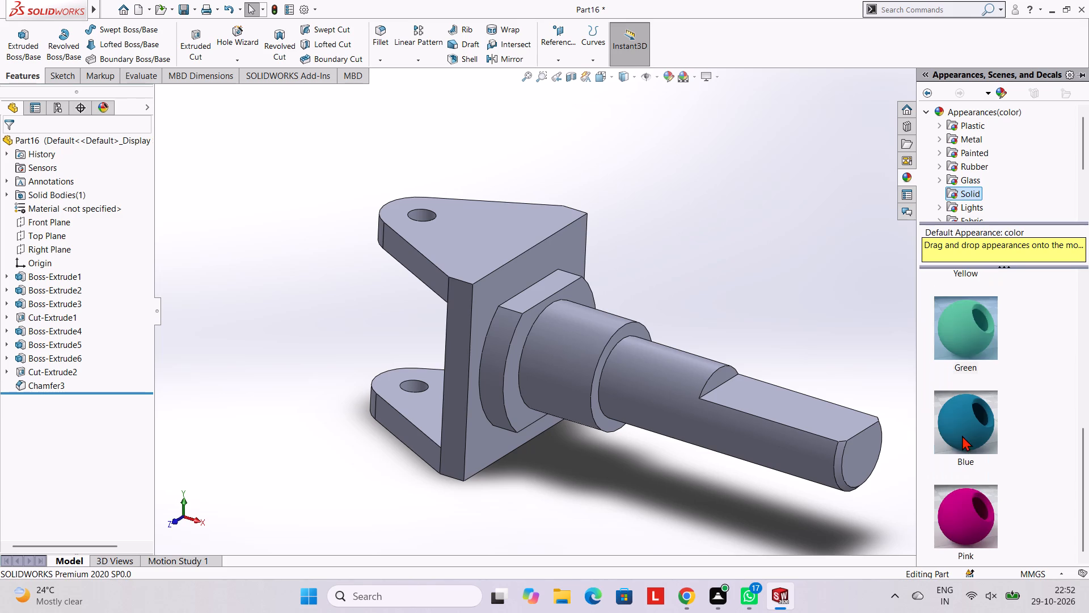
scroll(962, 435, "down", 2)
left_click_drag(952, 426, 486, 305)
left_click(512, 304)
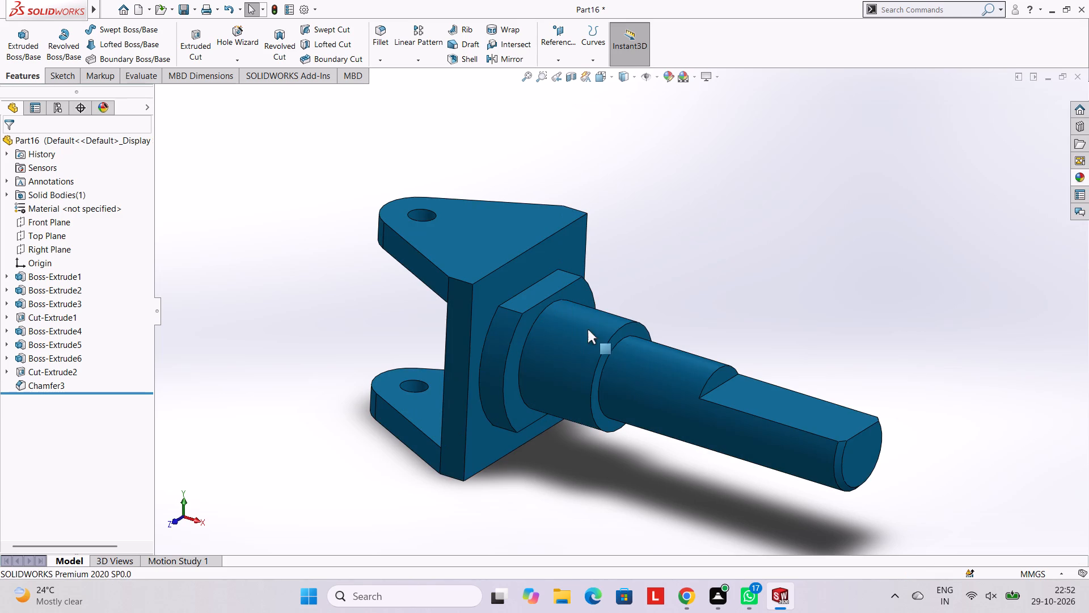
Apply the solid Green appearance to the shaft's flat cut feature.
left_click(1077, 175)
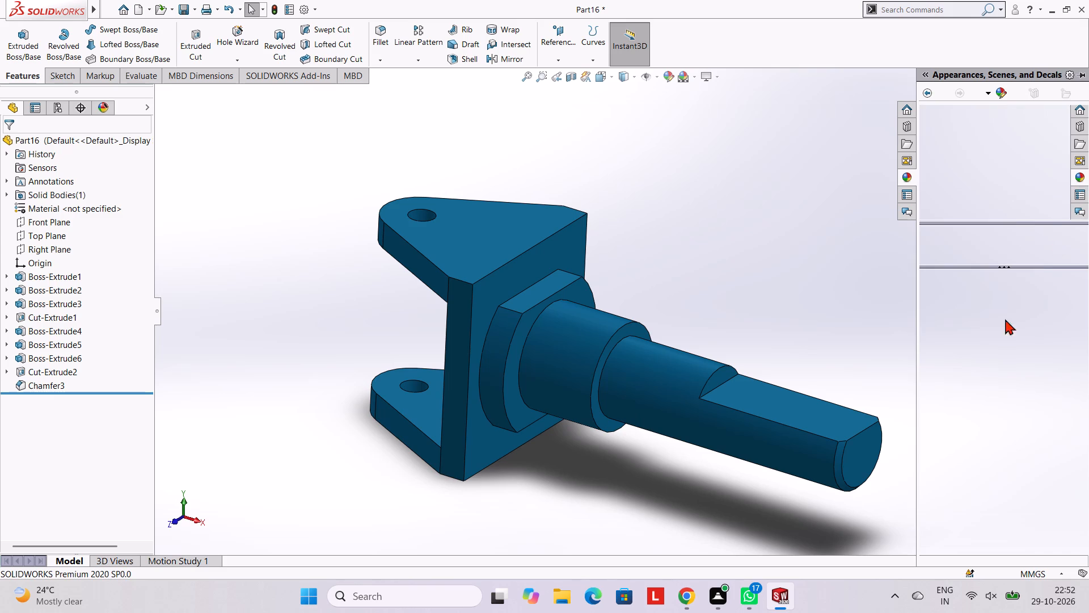
scroll(993, 378, "down", 3)
left_click_drag(980, 324, 790, 403)
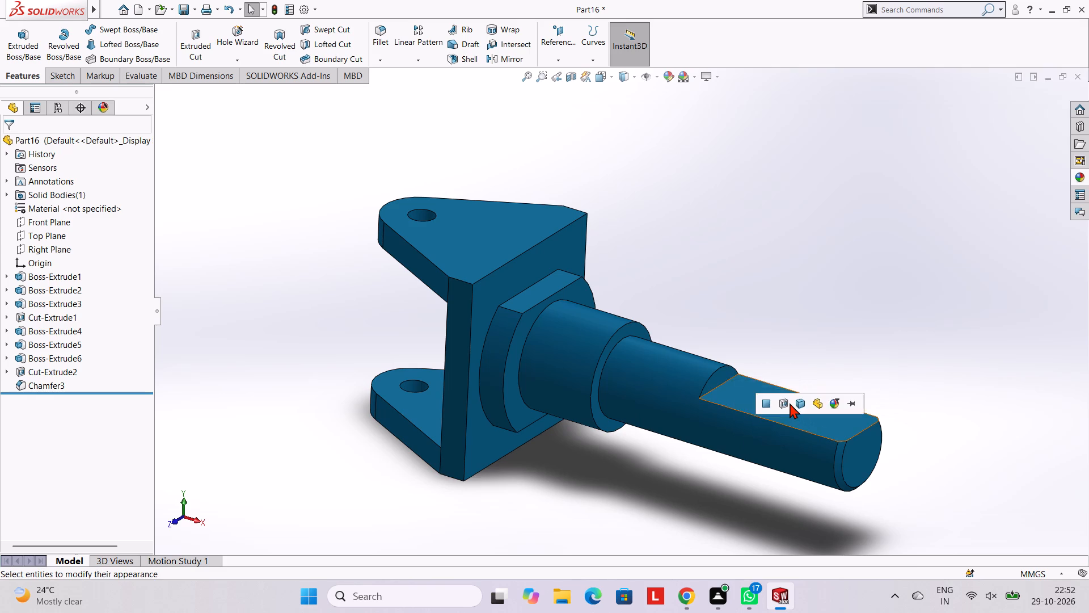
left_click(790, 403)
Apply the solid Yellow appearance to the entire bracket body.
left_click(1077, 178)
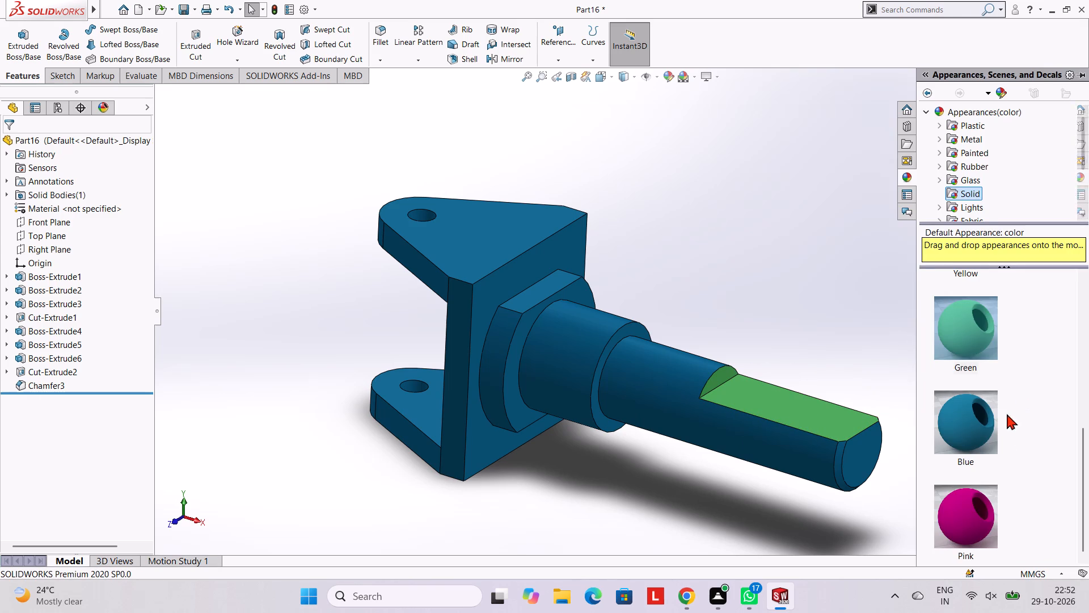
scroll(952, 482, "down", 2)
scroll(961, 419, "up", 1)
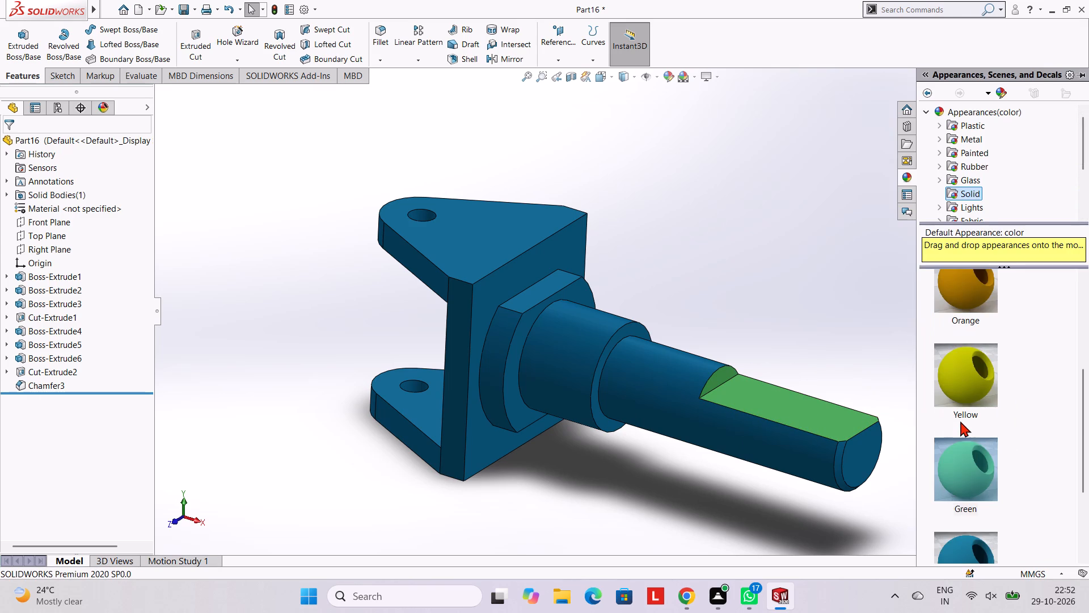
left_click_drag(977, 372, 457, 248)
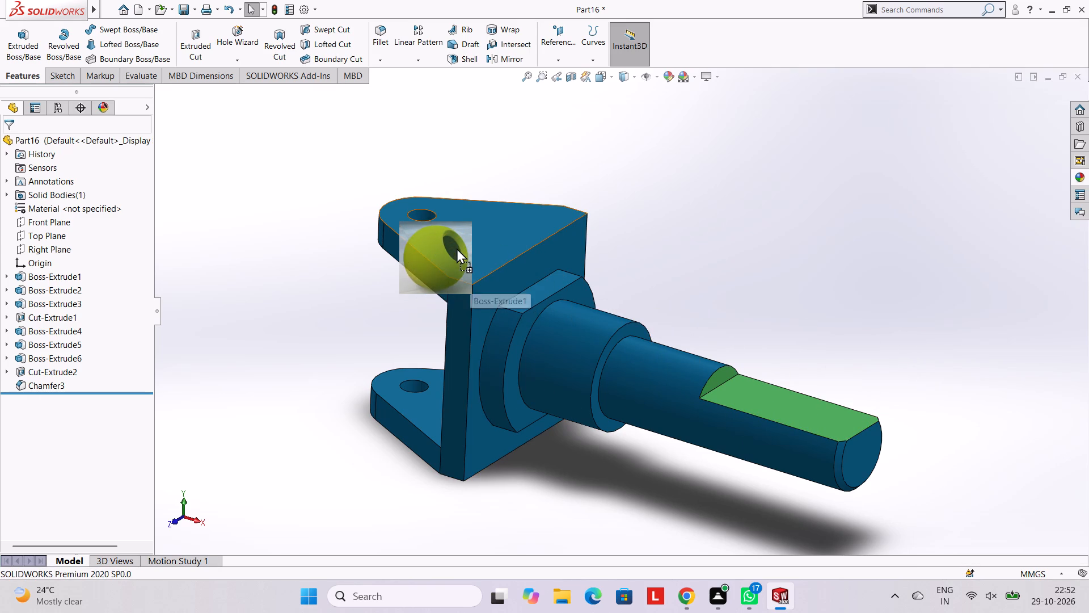
left_click_drag(457, 248, 461, 272)
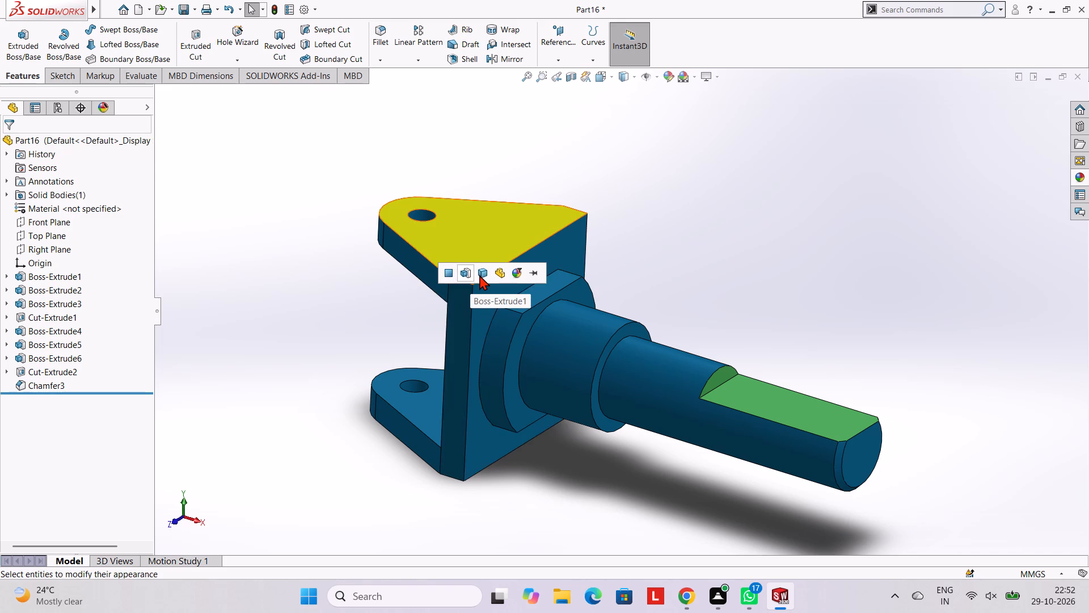
left_click(479, 275)
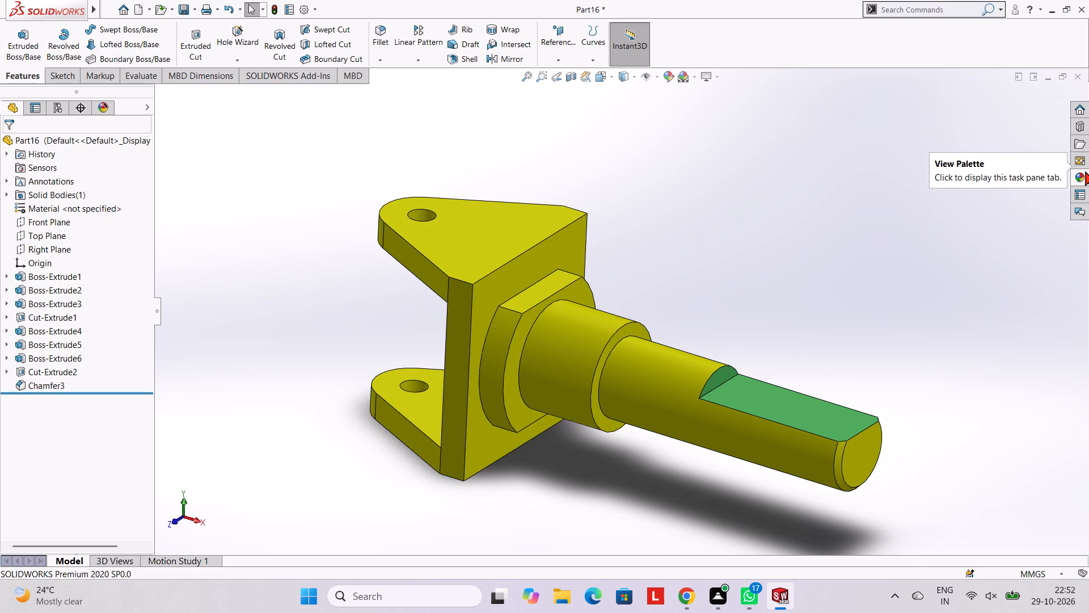
Apply the solid Pink appearance to the cylinder feature between the flatted boss and the shaft.
left_click(1080, 173)
scroll(931, 383, "down", 2)
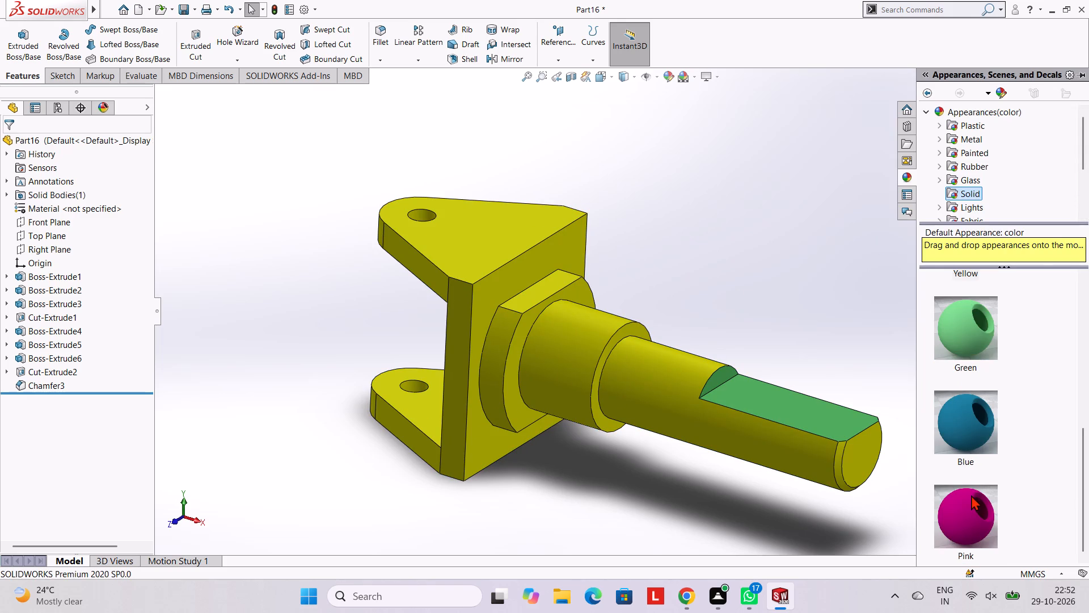
left_click_drag(971, 497, 577, 338)
left_click(577, 338)
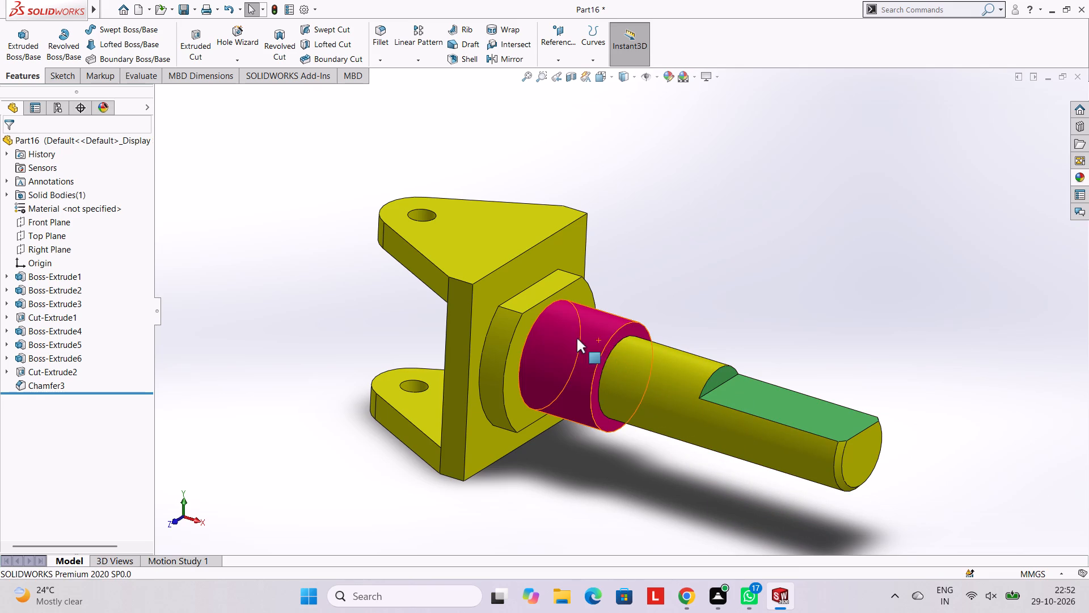
Apply the solid Orange appearance to the flatted boss feature on the base plate.
left_click(1081, 174)
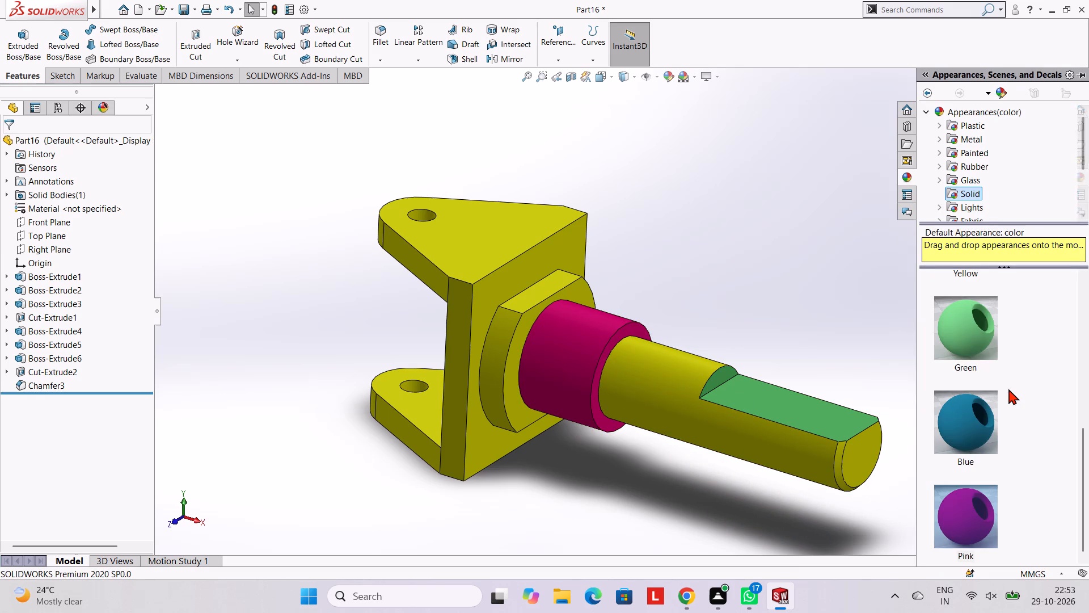
scroll(1007, 395, "down", 2)
scroll(974, 423, "up", 3)
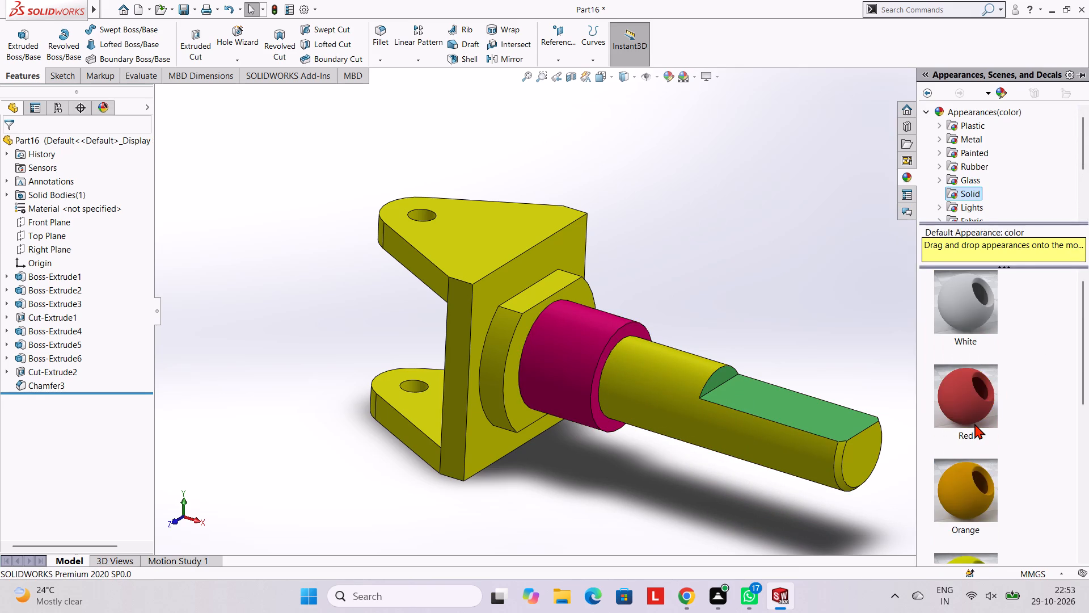
scroll(974, 423, "down", 2)
scroll(974, 423, "up", 1)
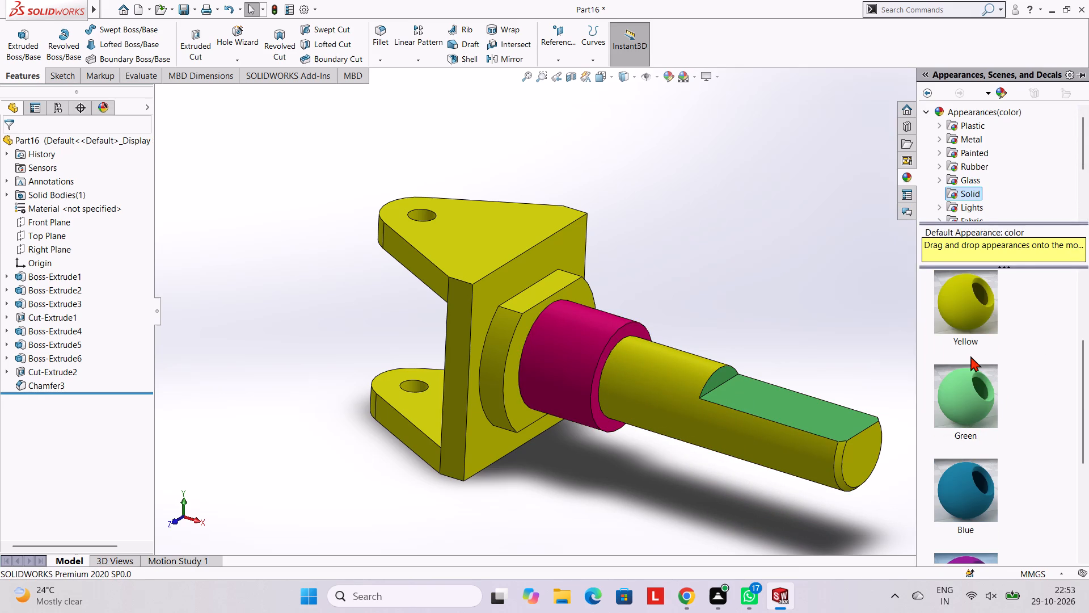
left_click_drag(970, 356, 499, 364)
left_click(499, 364)
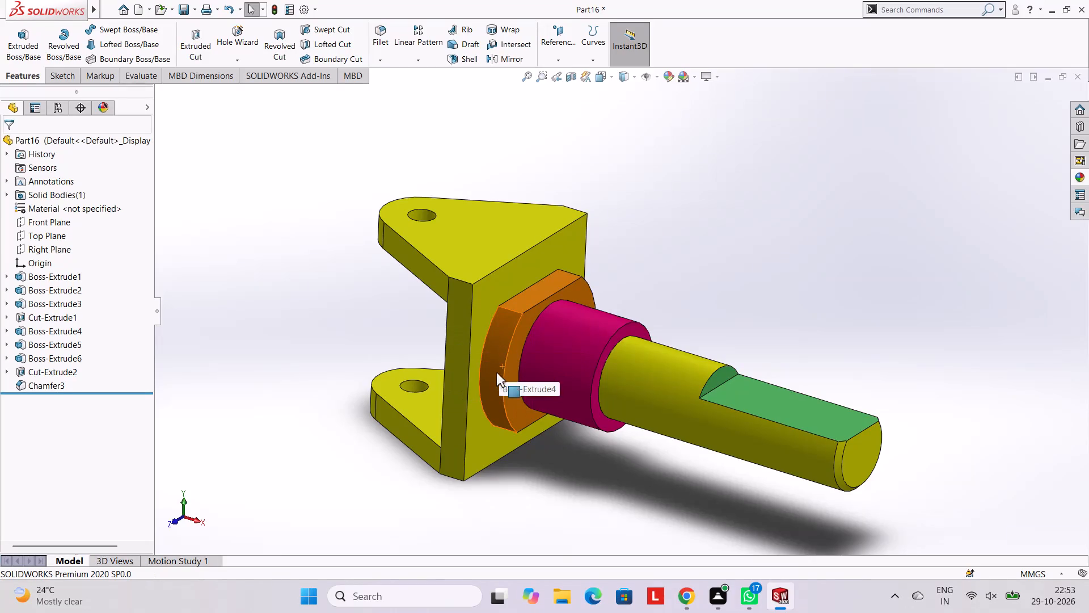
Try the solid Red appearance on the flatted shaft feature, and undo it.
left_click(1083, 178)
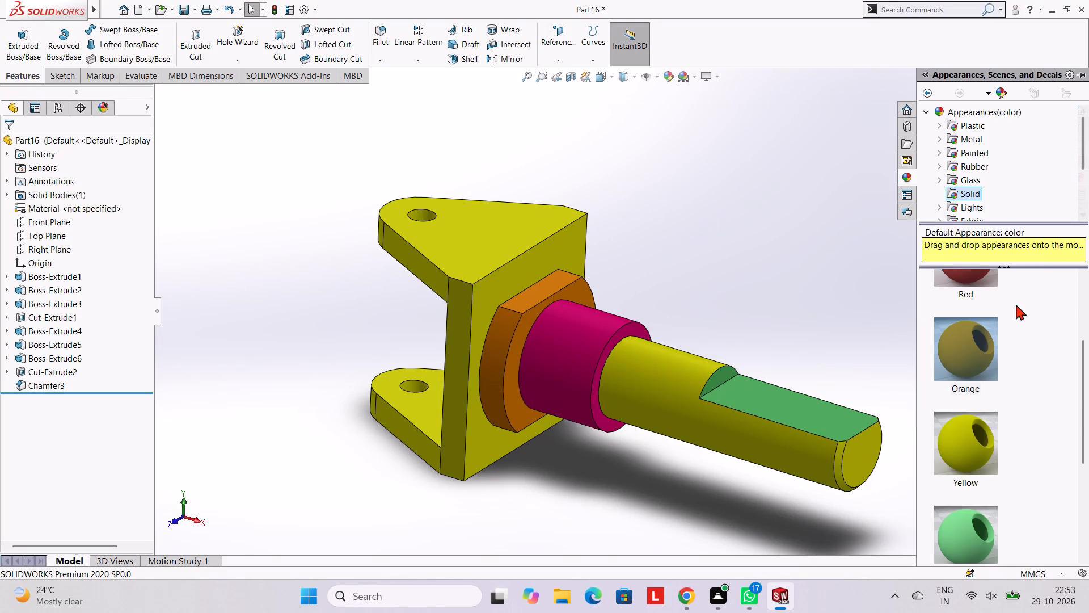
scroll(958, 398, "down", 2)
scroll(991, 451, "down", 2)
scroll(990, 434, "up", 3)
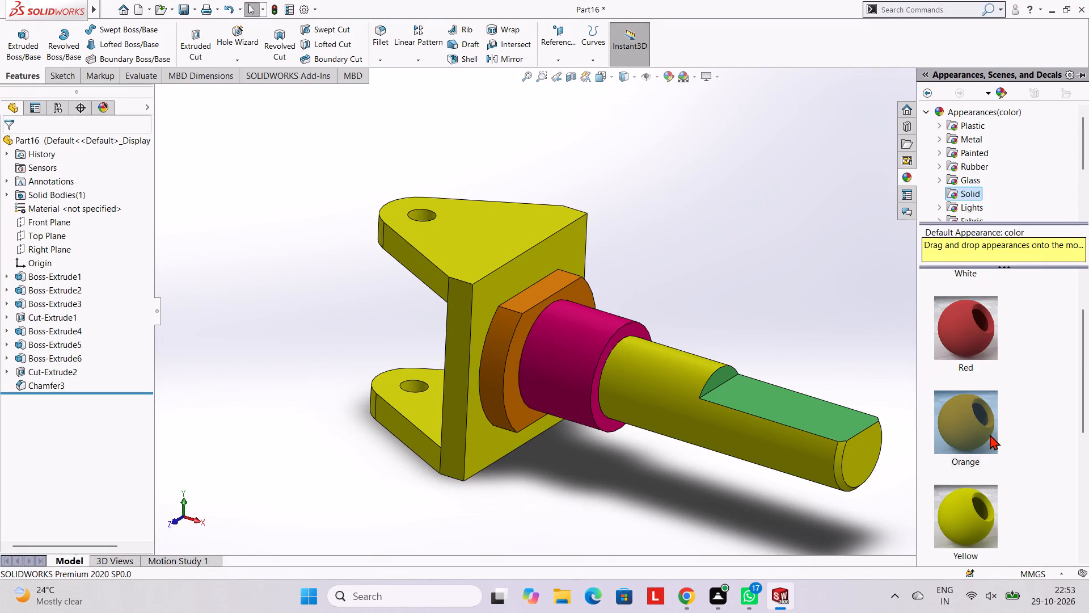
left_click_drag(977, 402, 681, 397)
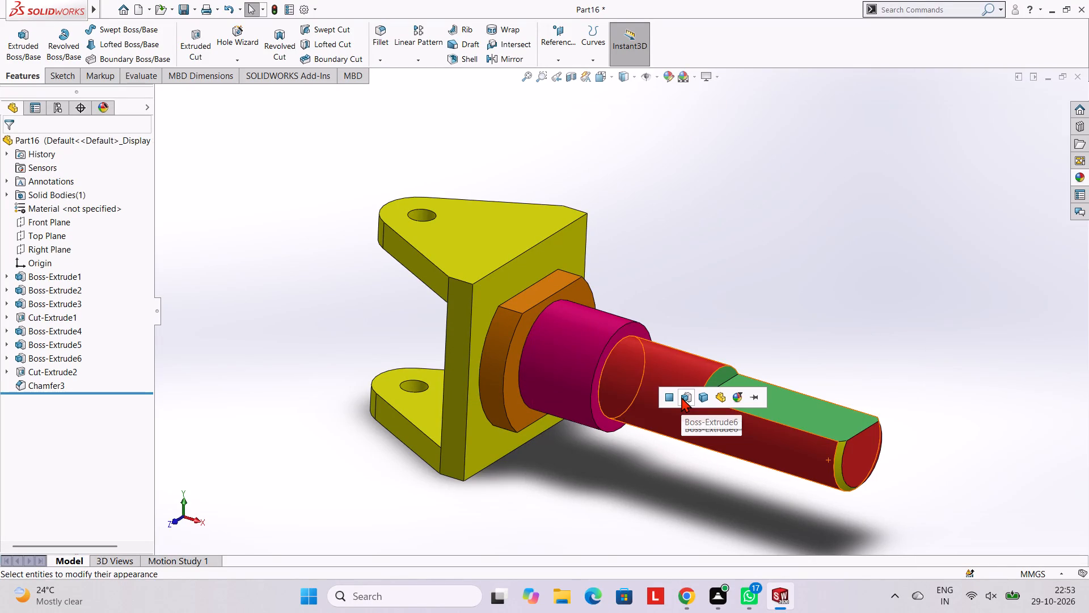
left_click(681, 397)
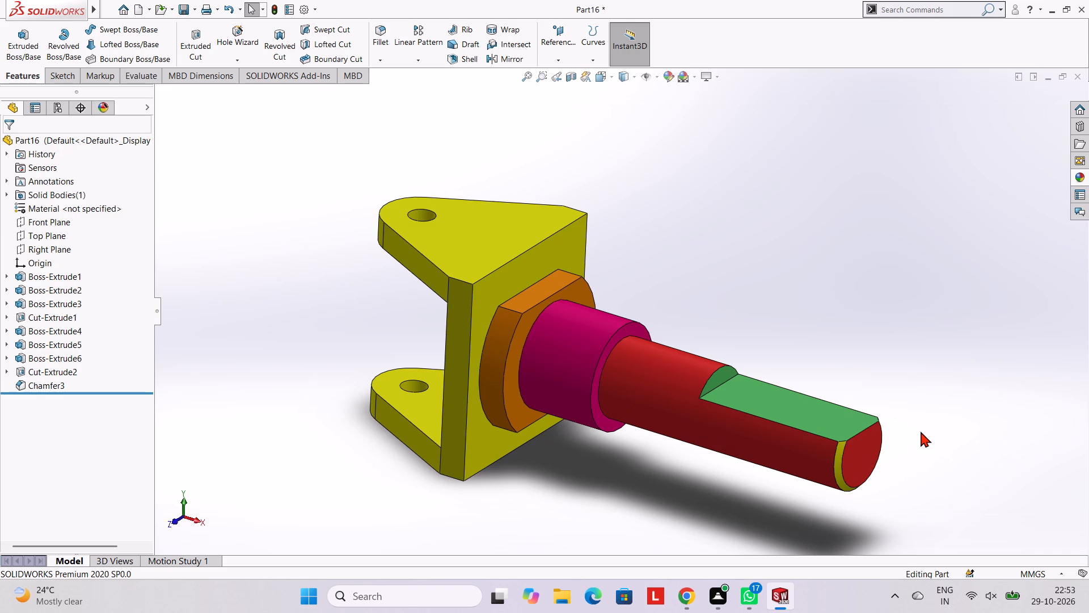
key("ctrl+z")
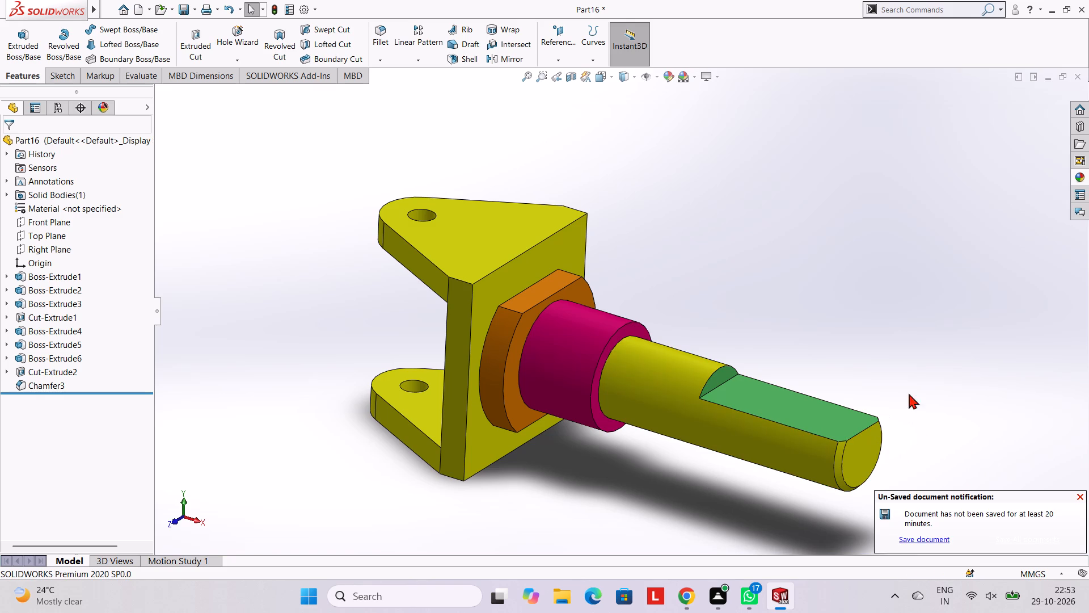
Apply the solid Red appearance to the outer and inner flat faces of the upper drilled arm.
left_click(1075, 176)
left_click_drag(983, 377, 475, 274)
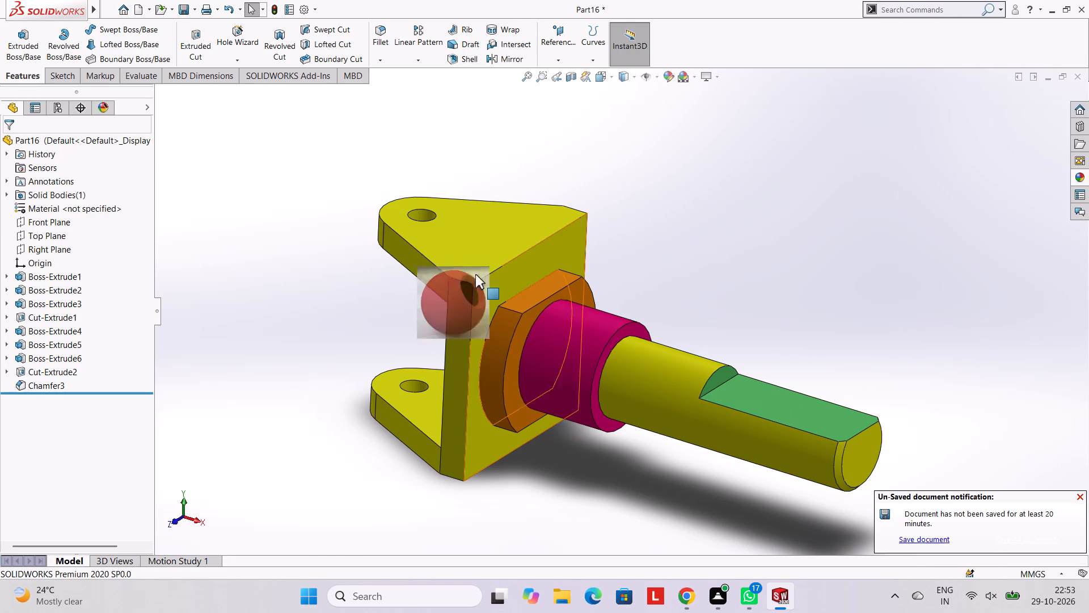
left_click_drag(475, 274, 466, 220)
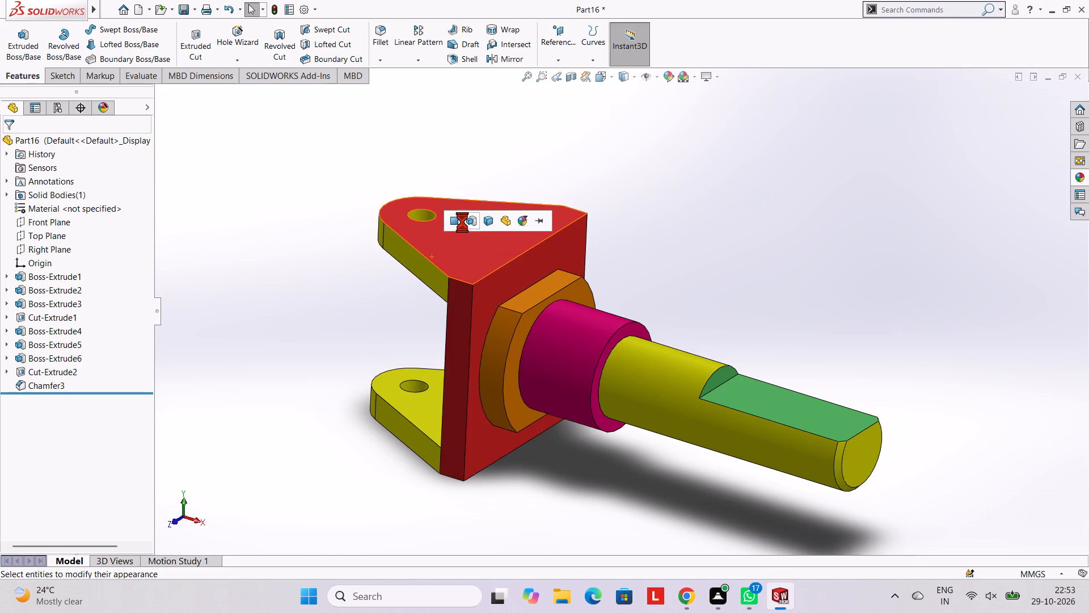
left_click(453, 224)
middle_click_drag(528, 287, 634, 238)
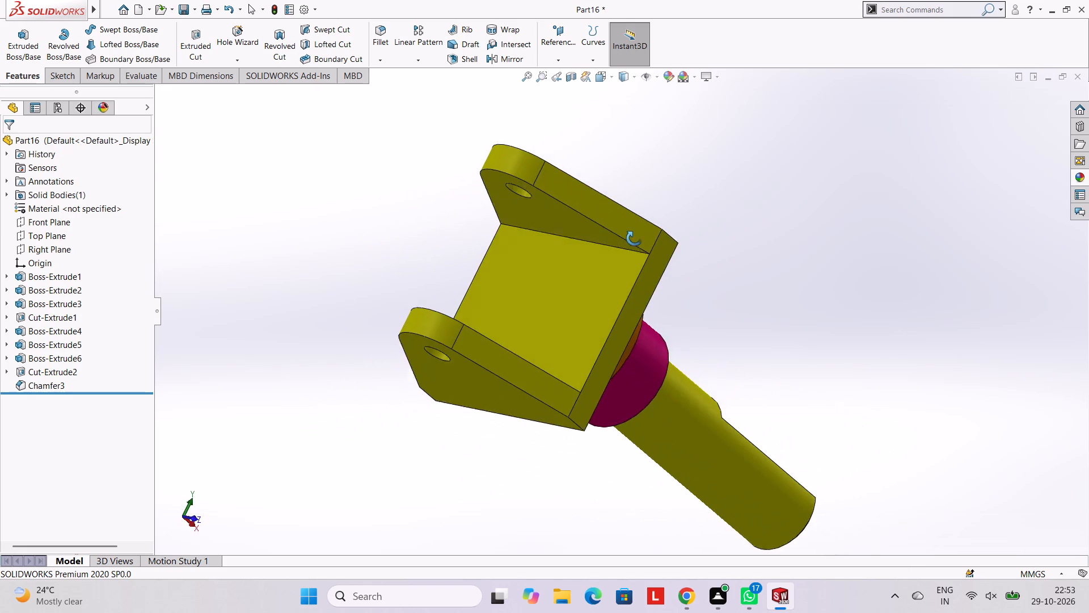
middle_click_drag(634, 238, 621, 222)
scroll(579, 215, "down", 2)
middle_click_drag(530, 255, 539, 215)
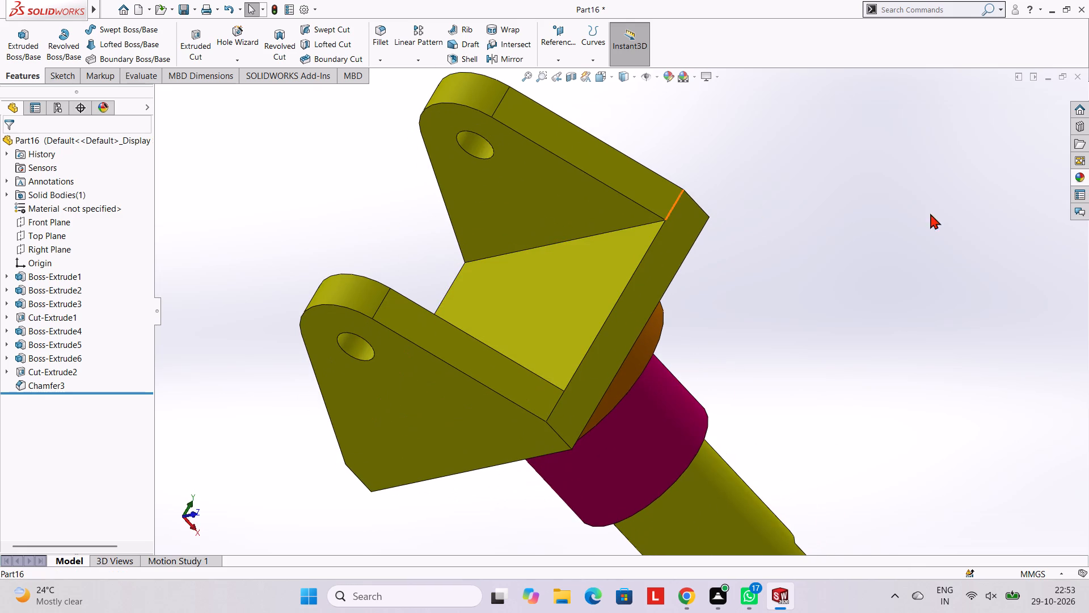
left_click(1080, 175)
left_click_drag(982, 393, 815, 351)
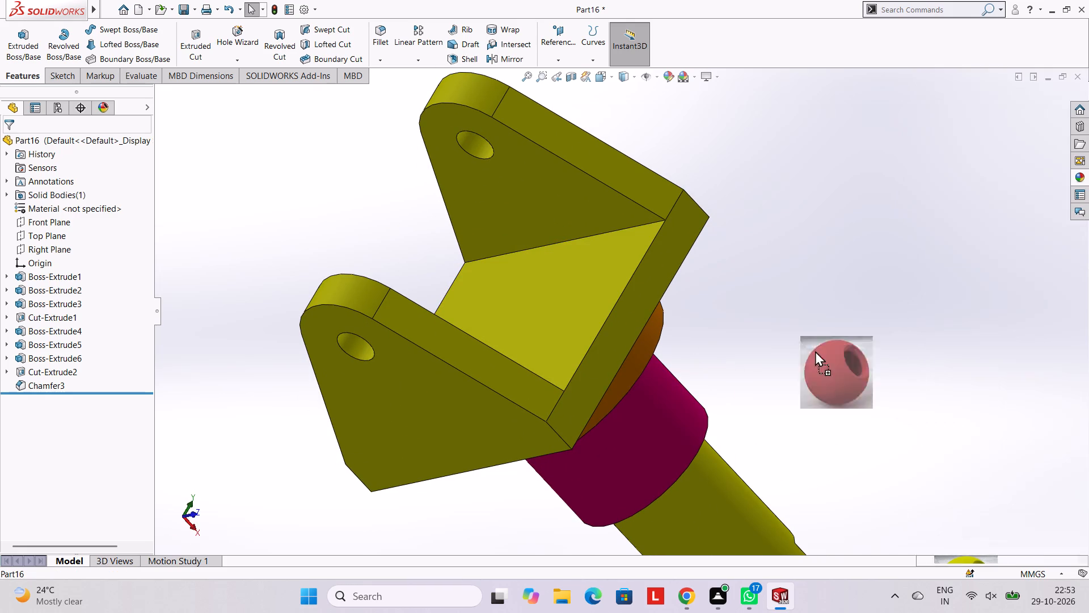
left_click_drag(815, 351, 575, 178)
left_click(575, 178)
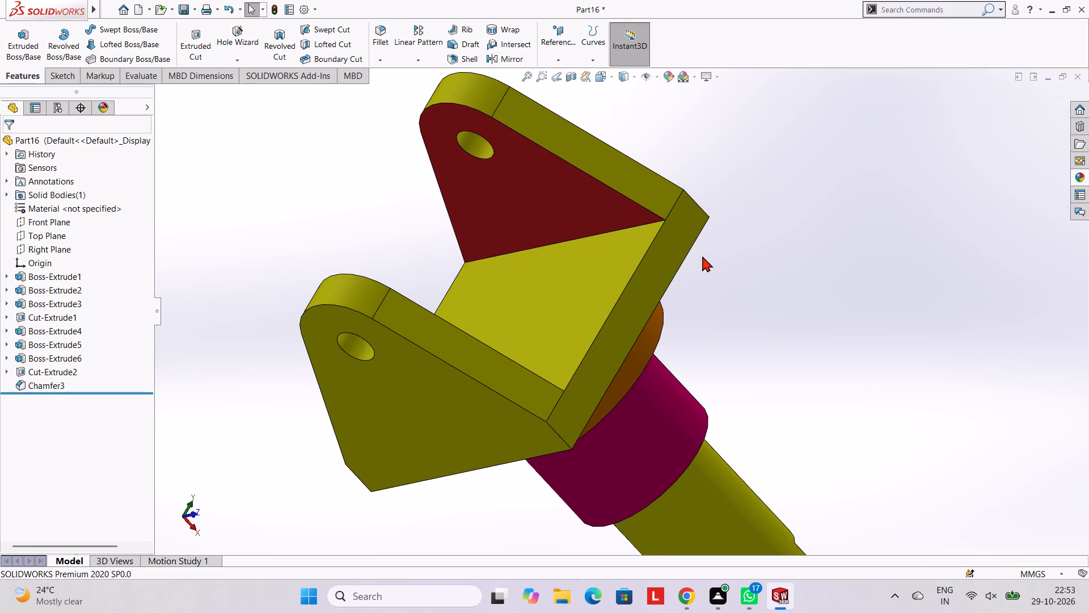
Apply the solid Red appearance to the inner and outer flat faces of the lower drilled arm.
middle_click_drag(590, 260, 546, 372)
scroll(544, 360, "up", 2)
middle_click_drag(526, 357, 513, 367)
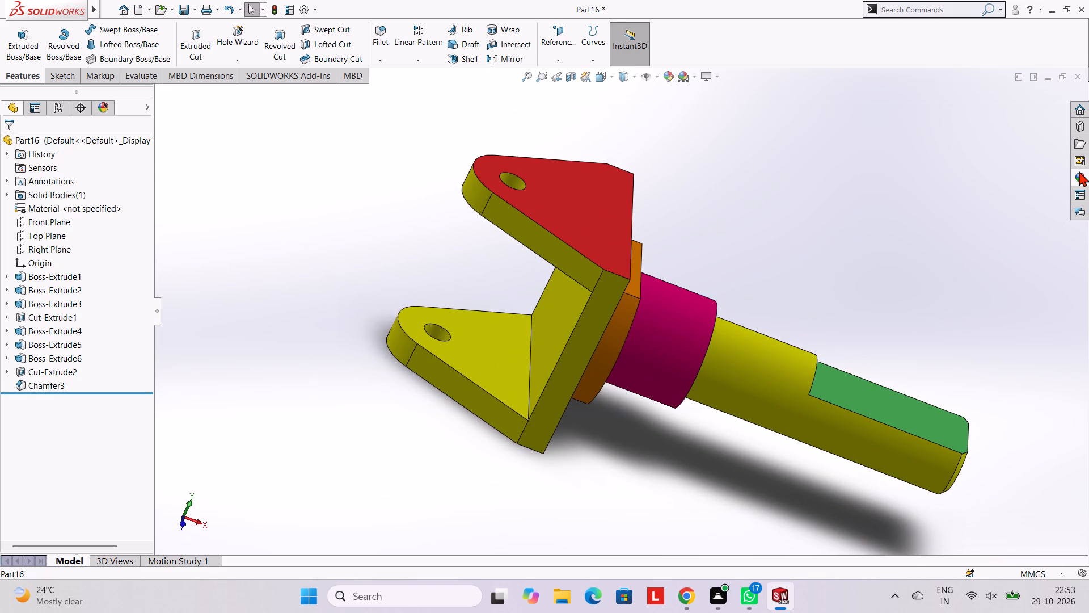
left_click(1079, 171)
left_click_drag(982, 389, 478, 339)
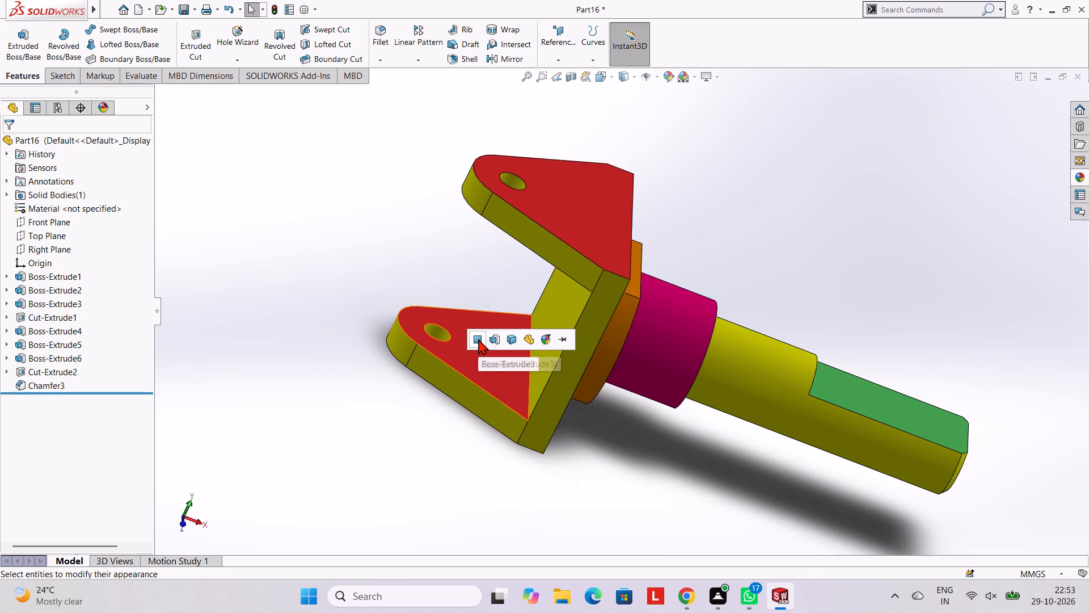
left_click(478, 339)
middle_click_drag(568, 324, 639, 250)
middle_click_drag(594, 320, 624, 275)
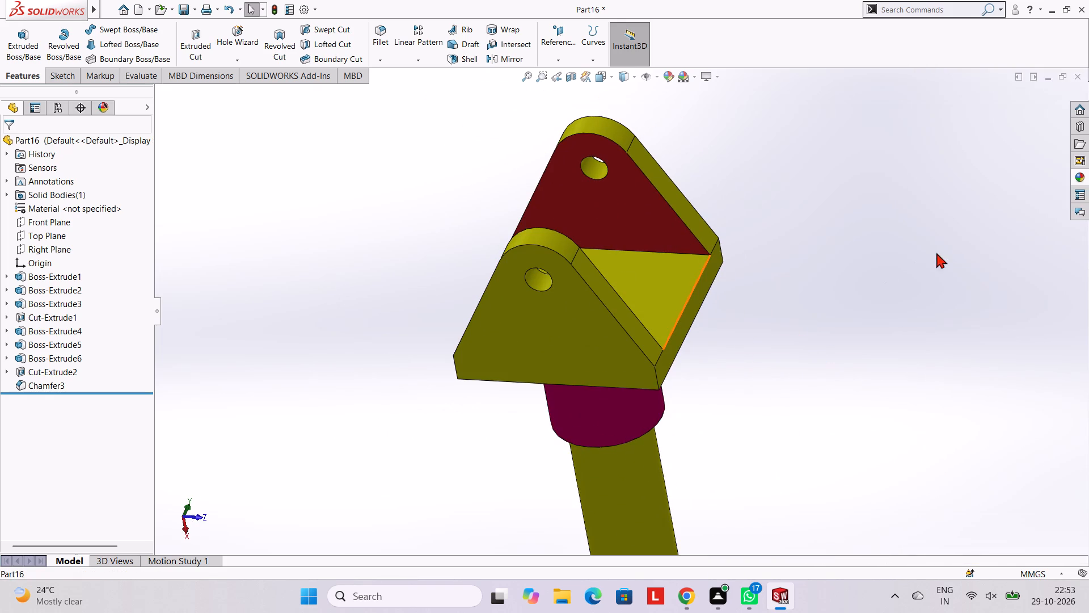
left_click(1083, 179)
left_click_drag(978, 404, 589, 335)
left_click(589, 335)
Apply the solid Red appearance to one long narrow side face of the base plate.
scroll(703, 320, "up", 2)
middle_click_drag(703, 320, 834, 312)
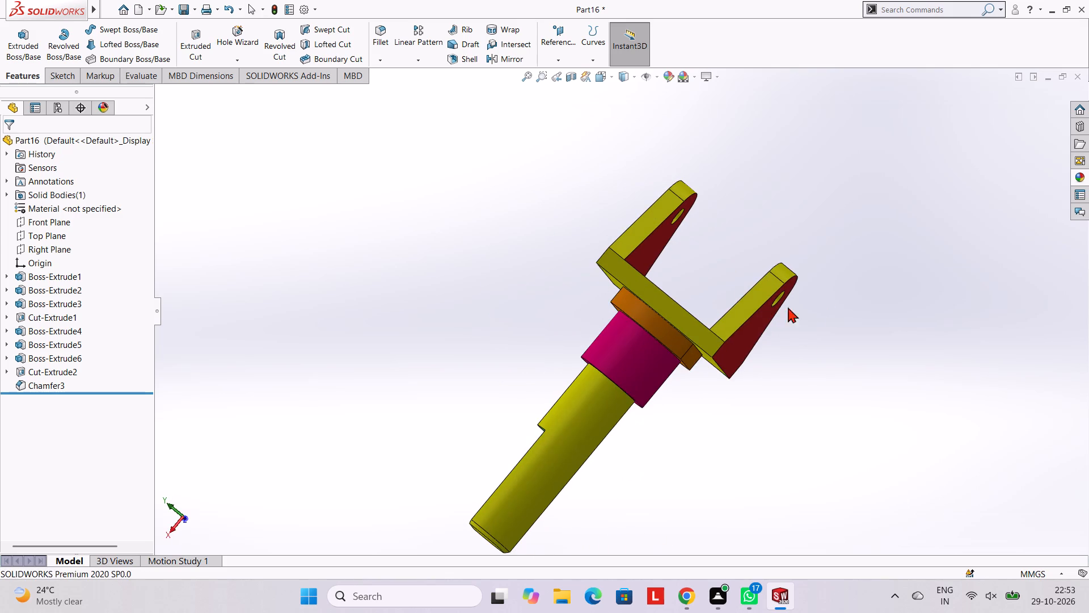
scroll(741, 305, "down", 2)
left_click(1079, 177)
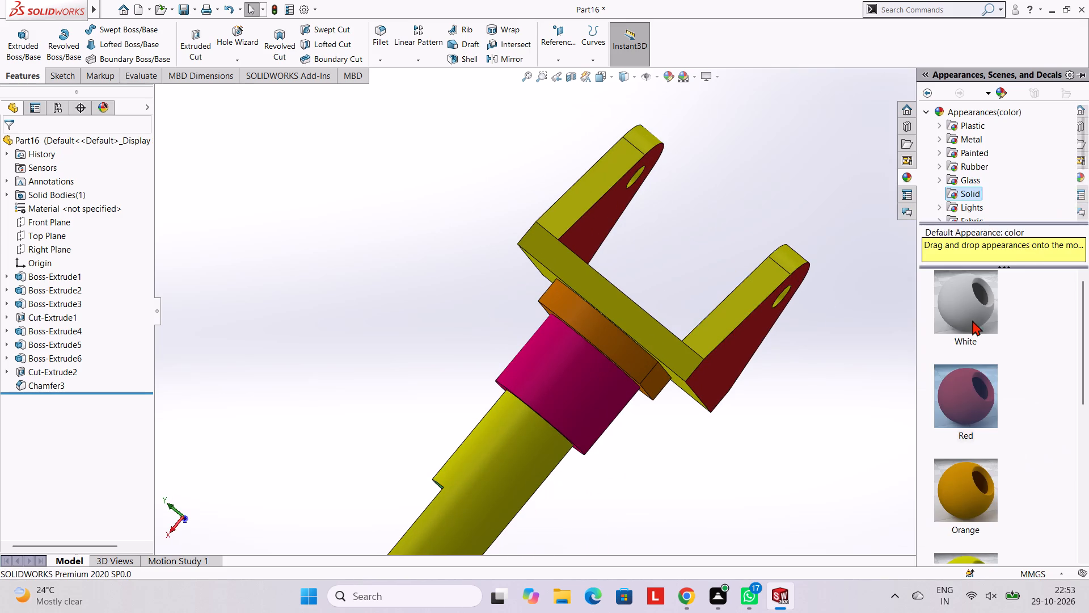
left_click_drag(966, 384, 647, 320)
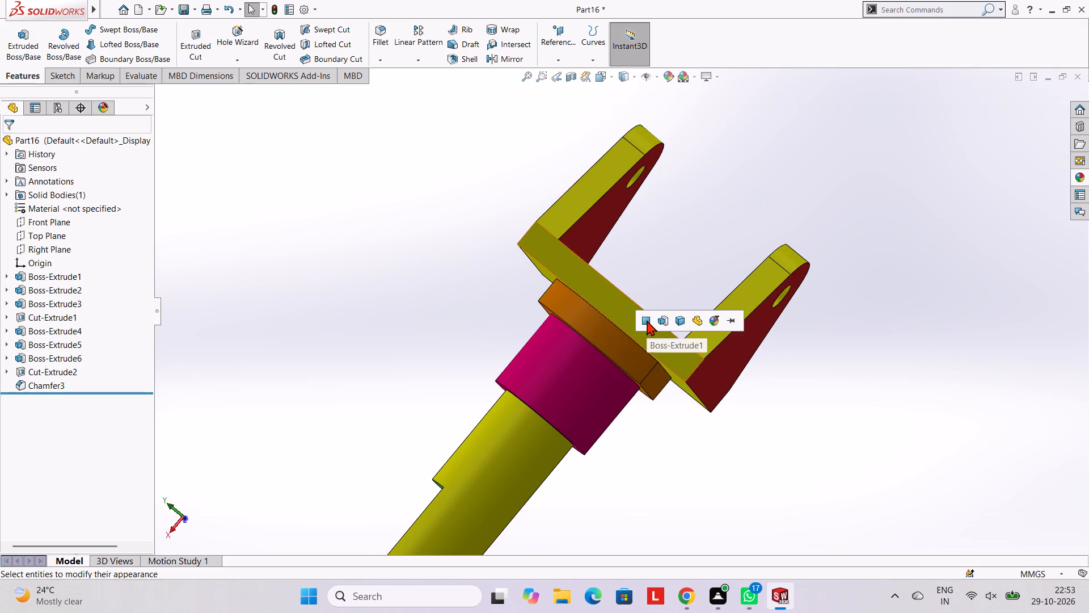
left_click(647, 320)
Apply the solid Red appearance to the straight edge faces of both arms on the base plate's red side.
scroll(761, 294, "down", 3)
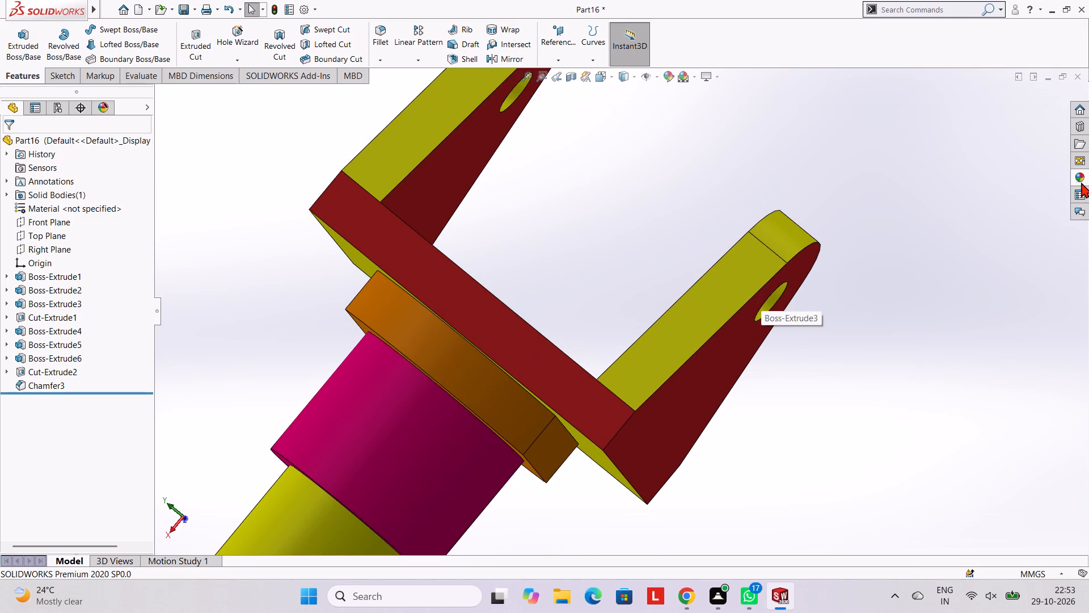
left_click(1081, 182)
left_click_drag(984, 384, 719, 310)
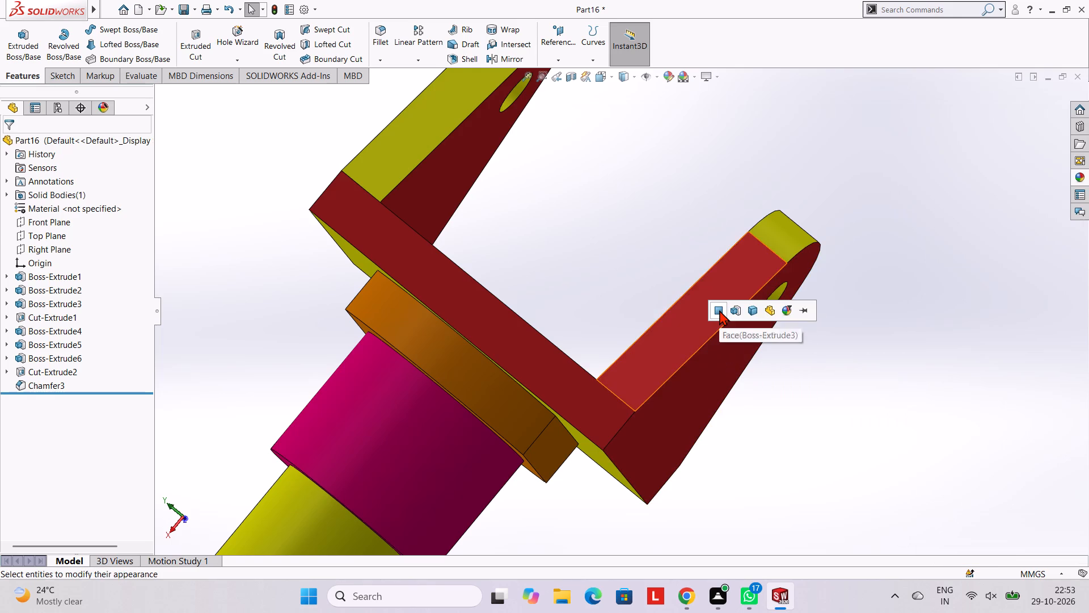
left_click(719, 310)
scroll(732, 294, "up", 3)
scroll(472, 183, "down", 2)
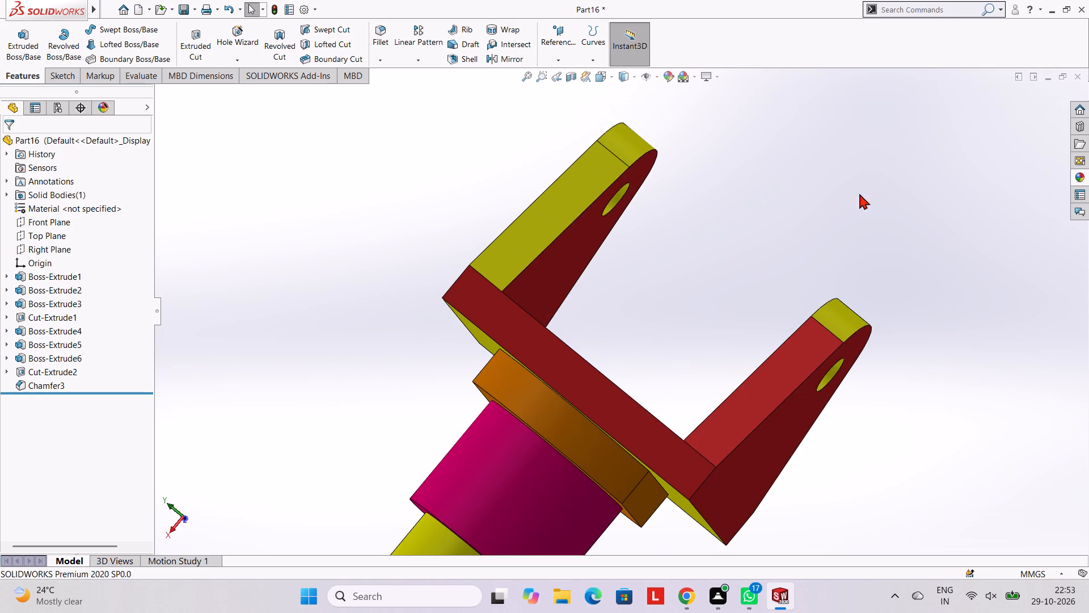
left_click(1088, 173)
left_click_drag(985, 409, 605, 243)
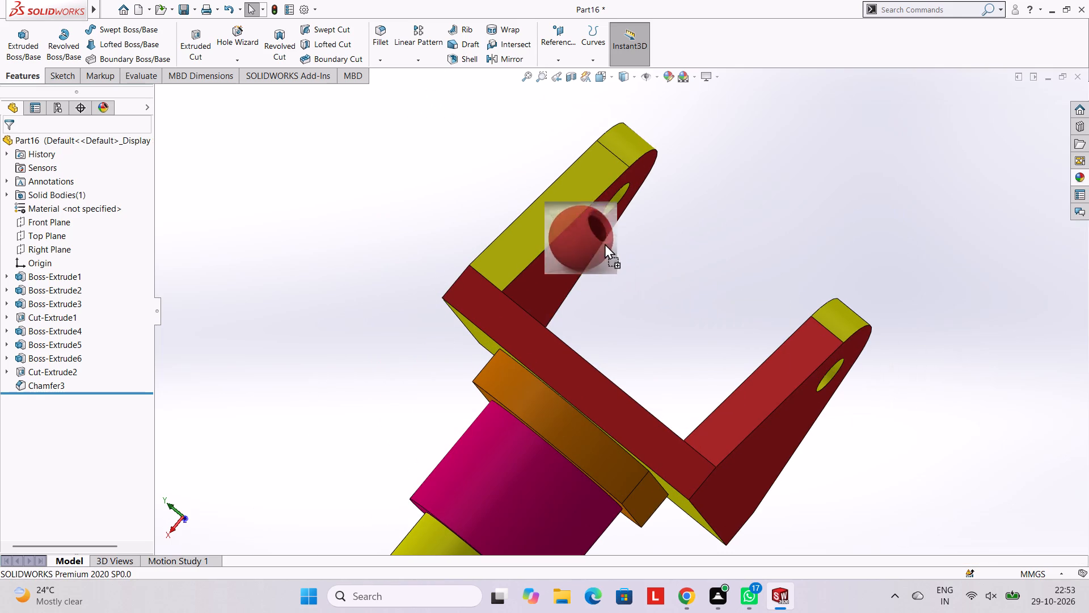
left_click_drag(605, 243, 557, 235)
left_click(557, 235)
Apply the solid Red appearance to the rounded end faces of both drilled arms.
scroll(642, 162, "up", 2)
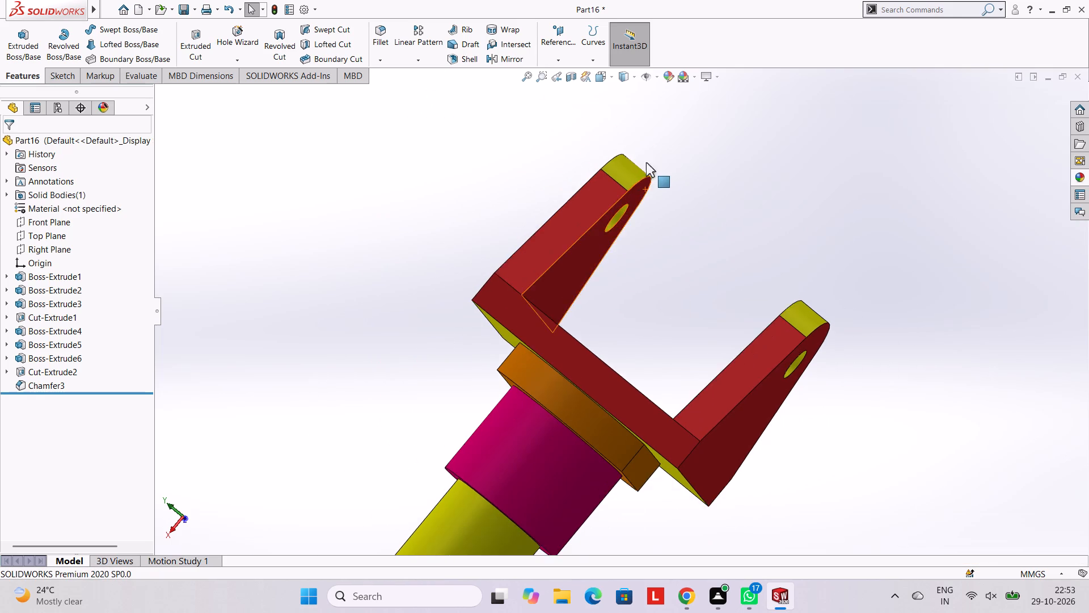
scroll(646, 162, "up", 3)
middle_click_drag(732, 264, 831, 400)
middle_click_drag(631, 319, 697, 477)
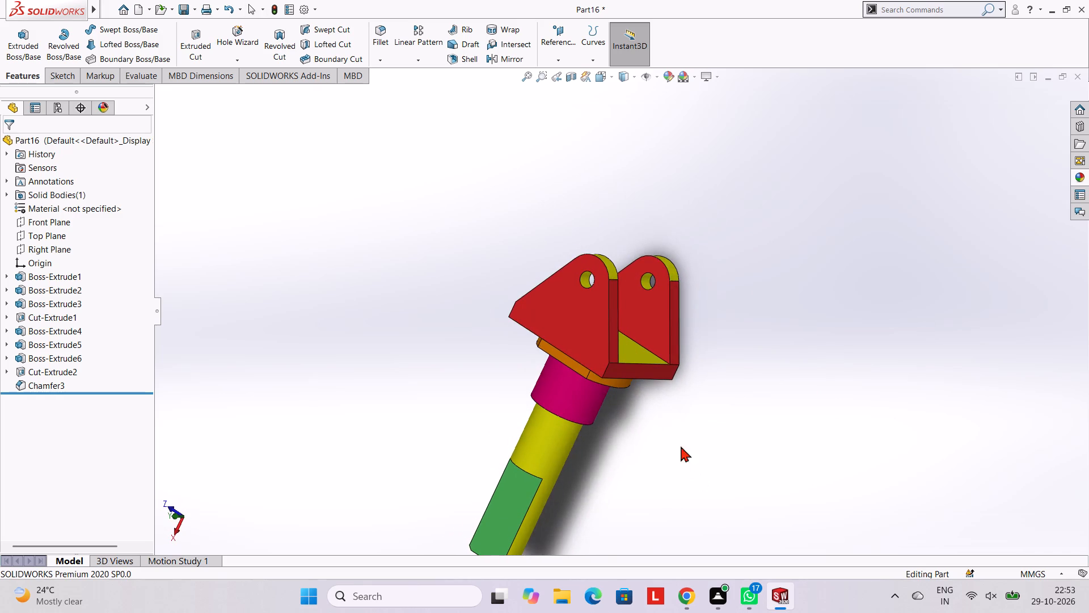
middle_click_drag(661, 270, 644, 349)
scroll(584, 311, "down", 4)
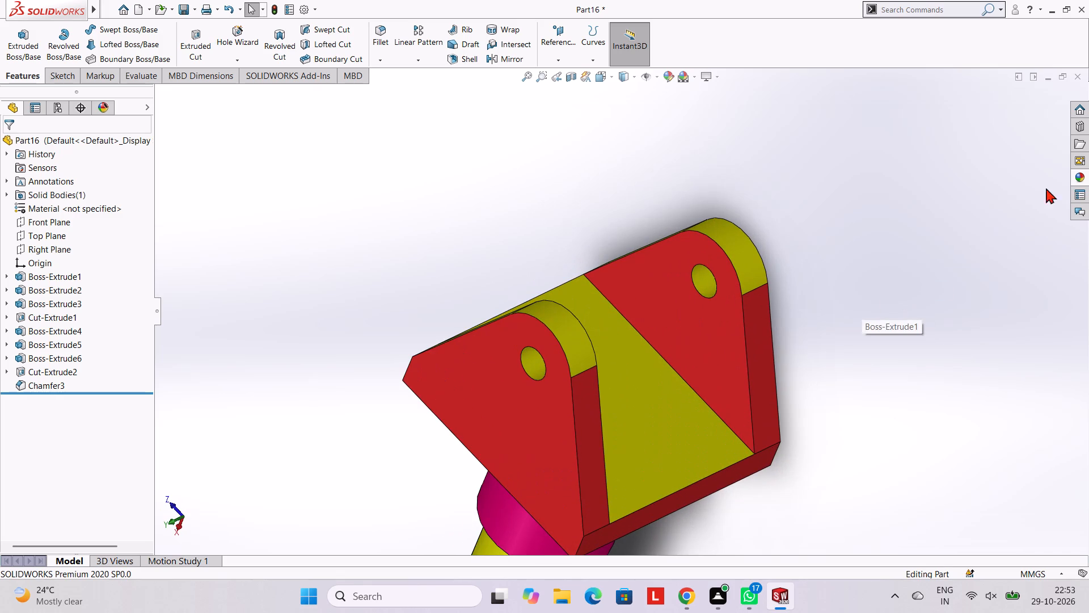
left_click(1075, 174)
left_click_drag(966, 386, 552, 319)
left_click(552, 319)
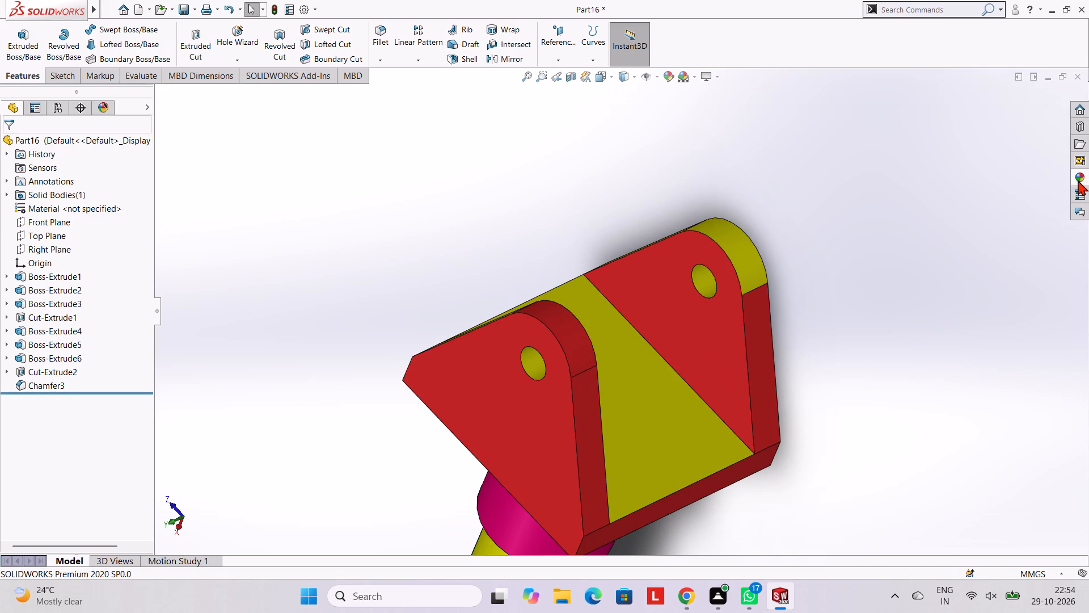
left_click(1078, 180)
left_click_drag(970, 391, 743, 256)
left_click(743, 256)
Apply the solid Red appearance to the base plate's inner face between the two arms.
middle_click_drag(617, 381, 584, 388)
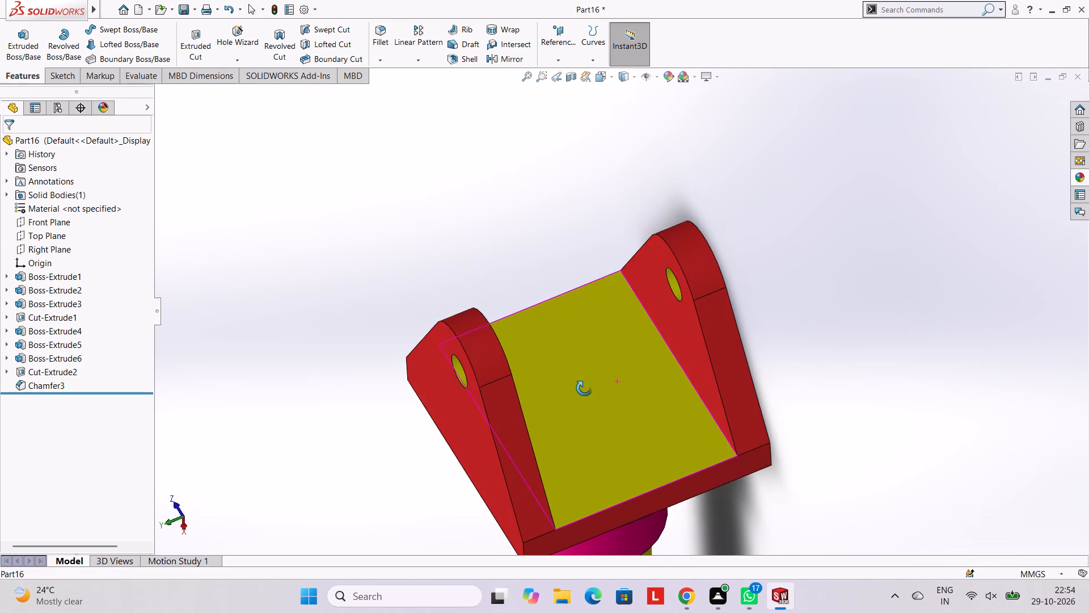
middle_click_drag(584, 388, 583, 388)
middle_click_drag(593, 378, 539, 389)
left_click(1080, 177)
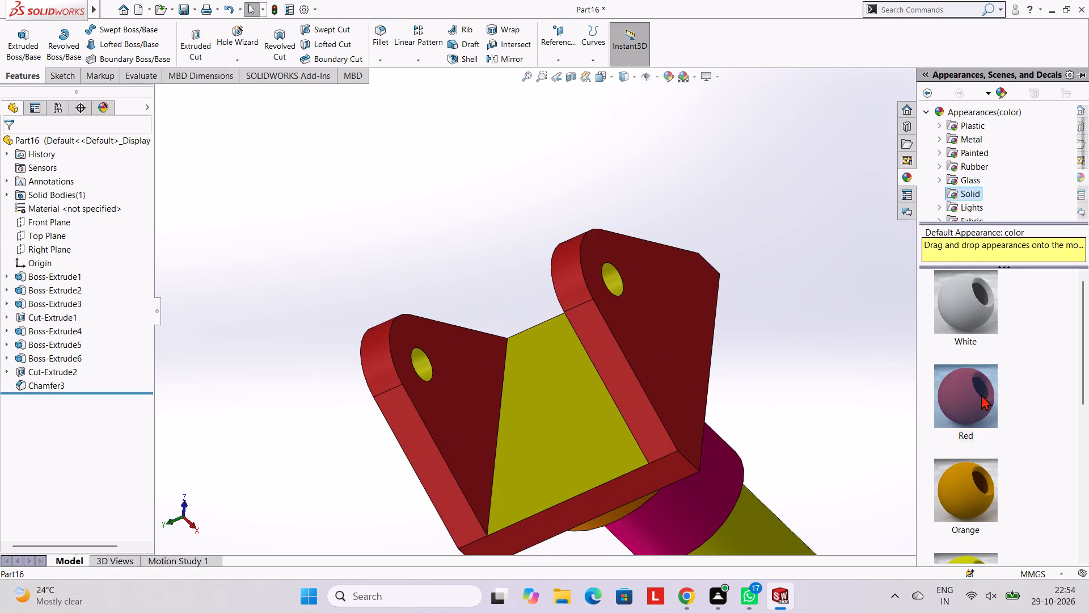
left_click_drag(968, 397, 535, 430)
left_click(535, 430)
Examine the coloured bracket from all around for faces not yet recoloured.
middle_click_drag(791, 392, 814, 375)
scroll(787, 397, "up", 3)
middle_click_drag(804, 406, 765, 231)
middle_click_drag(706, 336, 759, 242)
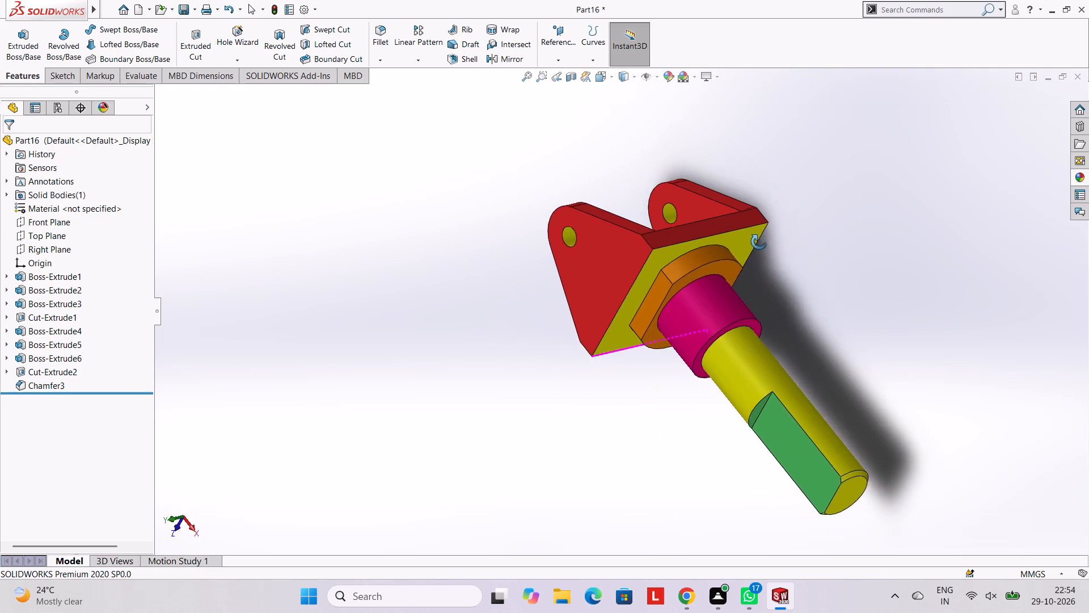
middle_click_drag(759, 242, 756, 241)
scroll(842, 429, "up", 1)
middle_click_drag(851, 427, 910, 243)
middle_click_drag(828, 401, 860, 324)
middle_click_drag(851, 325, 822, 367)
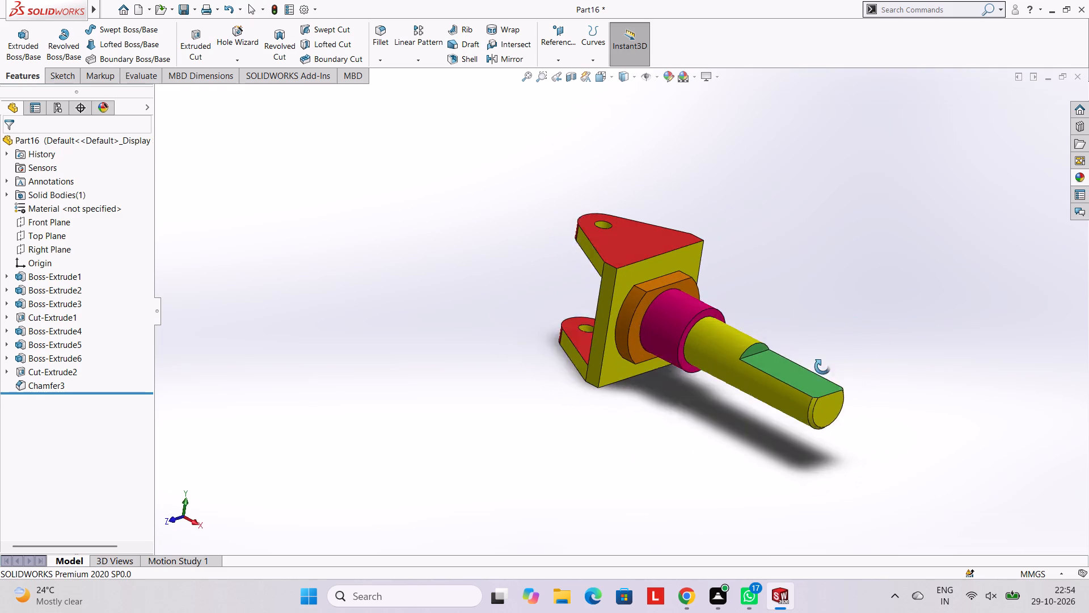
Apply the solid Red appearance to the chamfer face at the free end of the flatted shaft.
middle_click_drag(822, 367, 817, 378)
scroll(804, 412, "down", 3)
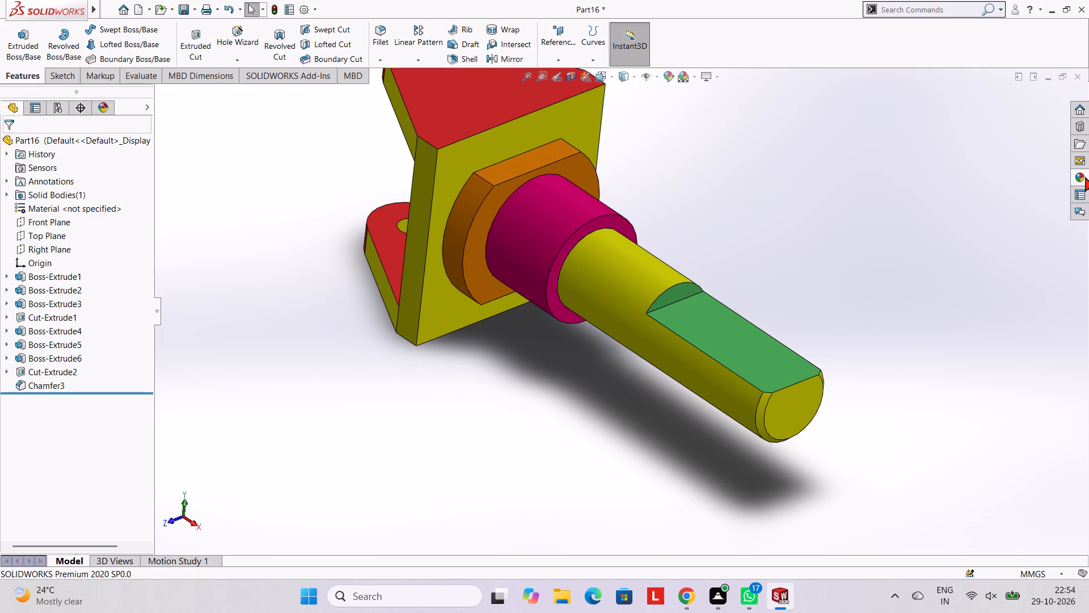
left_click(1085, 177)
left_click_drag(970, 407, 752, 425)
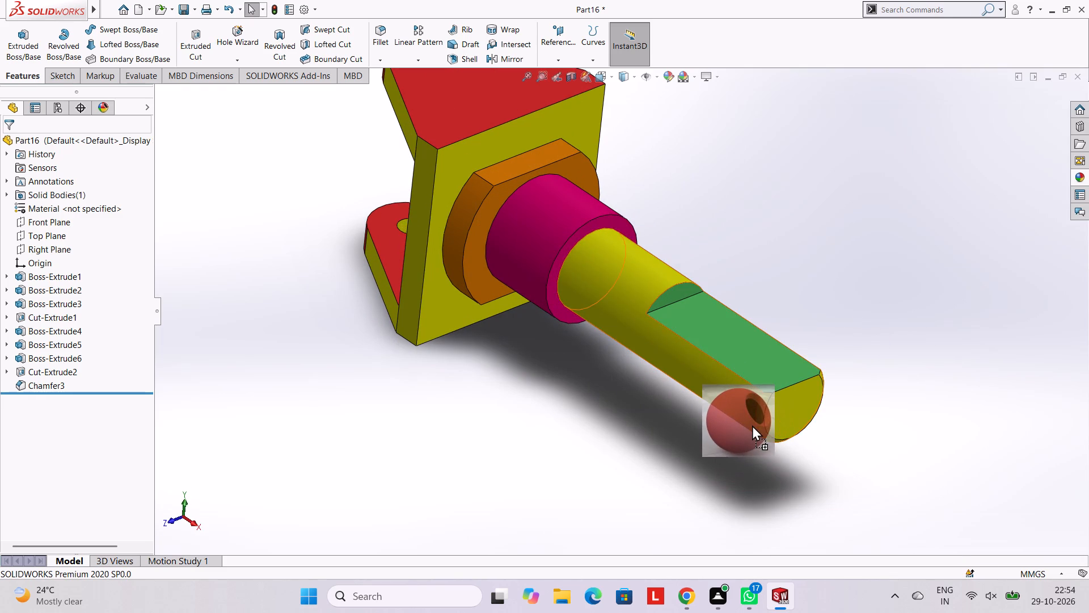
left_click_drag(752, 425, 762, 425)
left_click(762, 425)
scroll(807, 412, "up", 2)
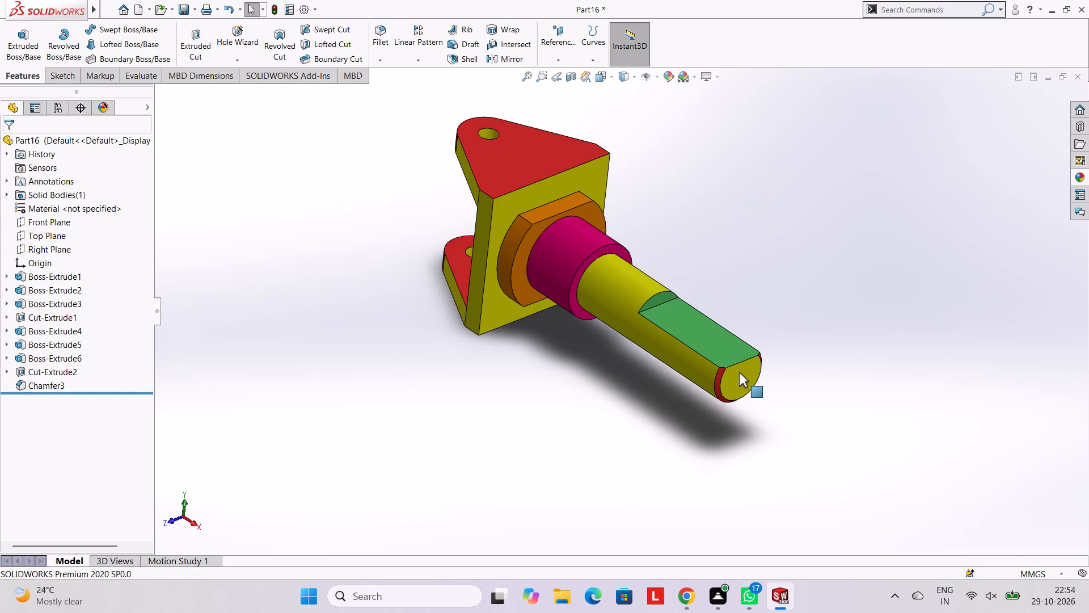
Apply the solid Red appearance to the remaining yellow straight edge face of the lower fork arm.
middle_click_drag(742, 371, 758, 359)
middle_click_drag(572, 268, 736, 211)
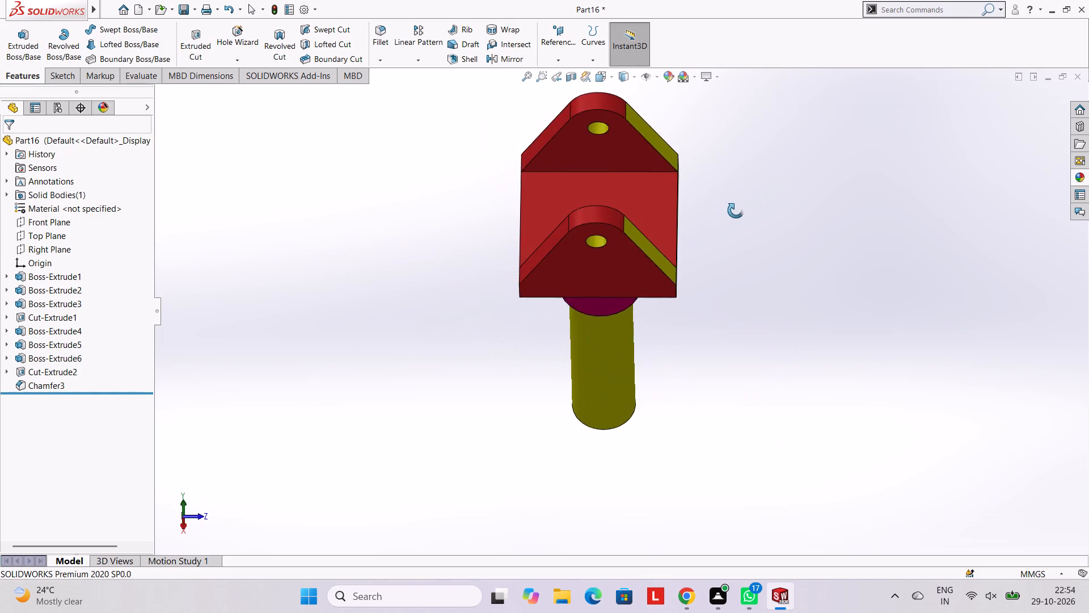
middle_click_drag(736, 211, 656, 216)
left_click(1077, 177)
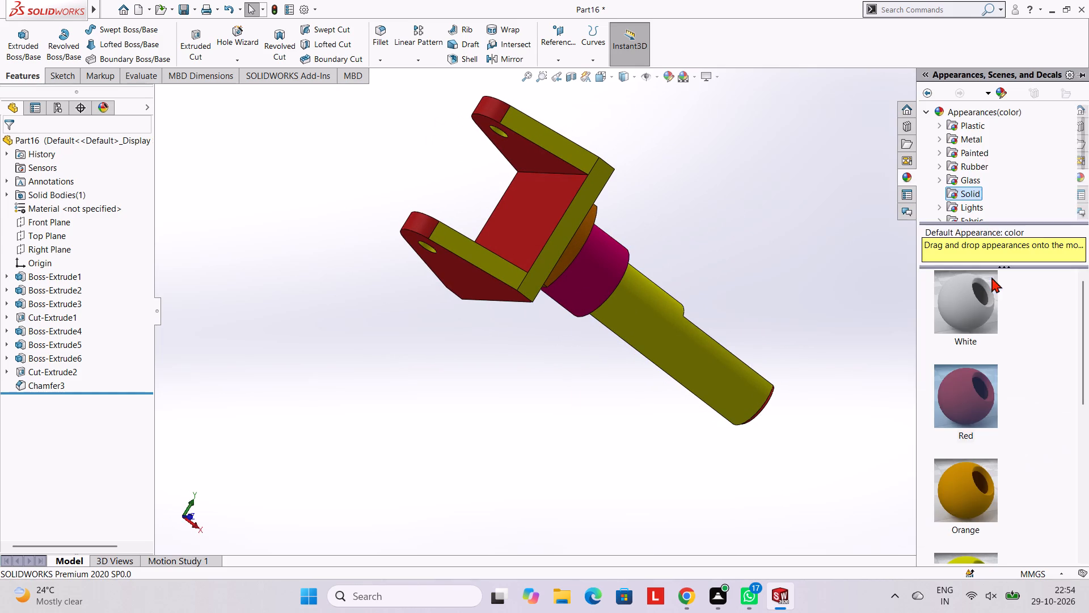
left_click_drag(959, 379, 468, 236)
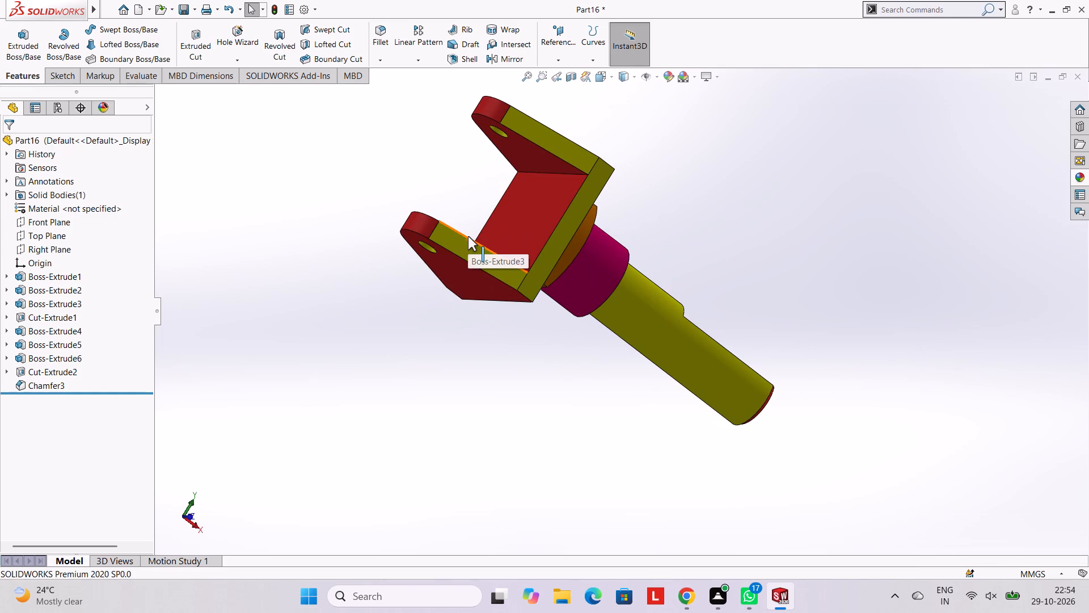
scroll(479, 252, "down", 3)
left_click(1088, 167)
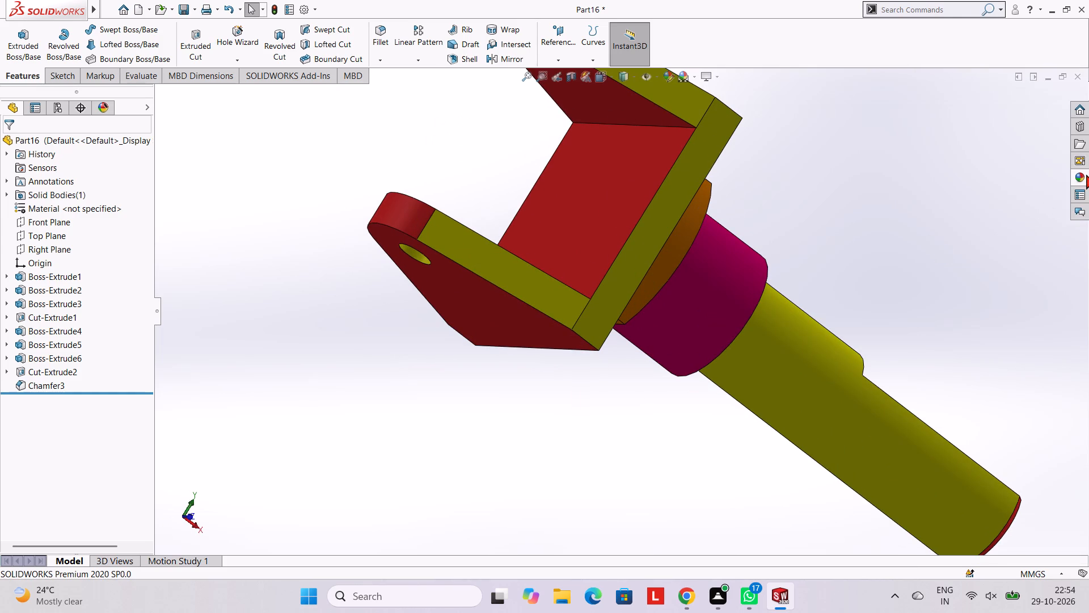
left_click(1086, 174)
left_click_drag(977, 396, 568, 302)
left_click(526, 288)
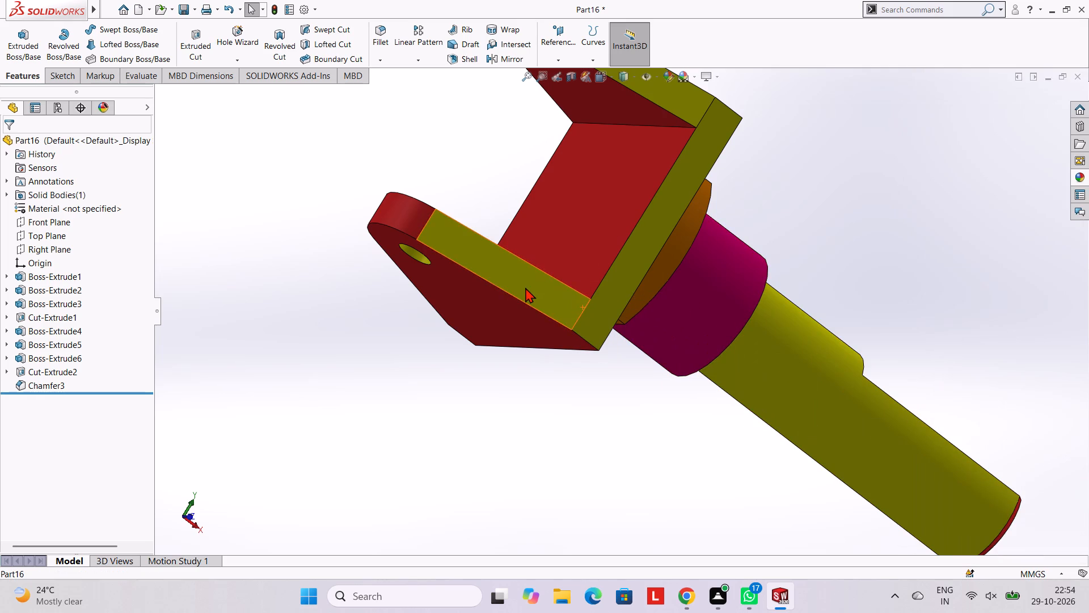
key("Escape")
key("Escape")
key("Escape")
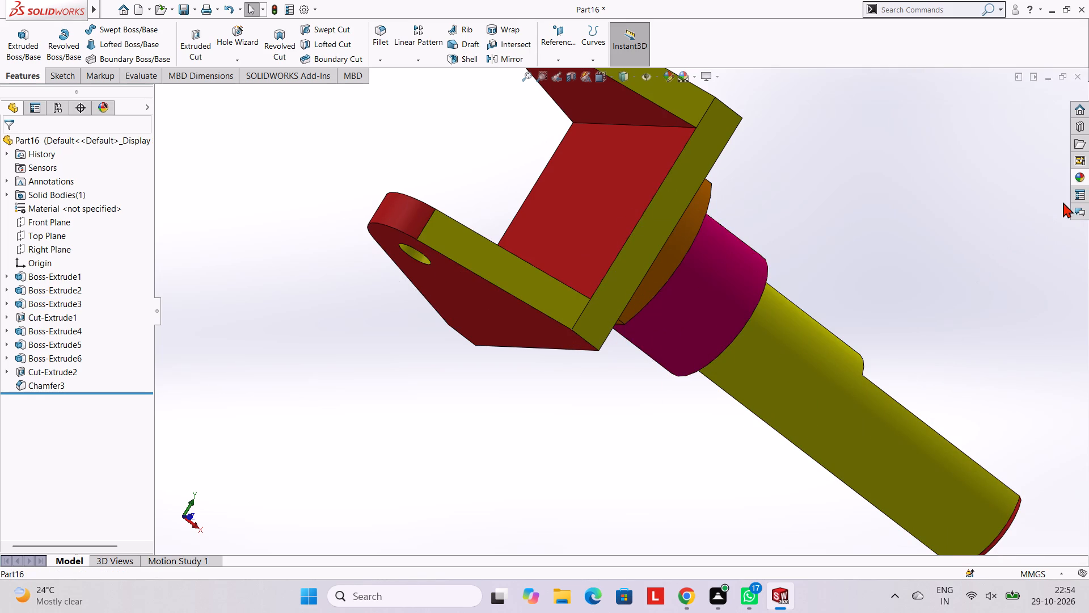
left_click(1076, 180)
left_click_drag(974, 388, 544, 295)
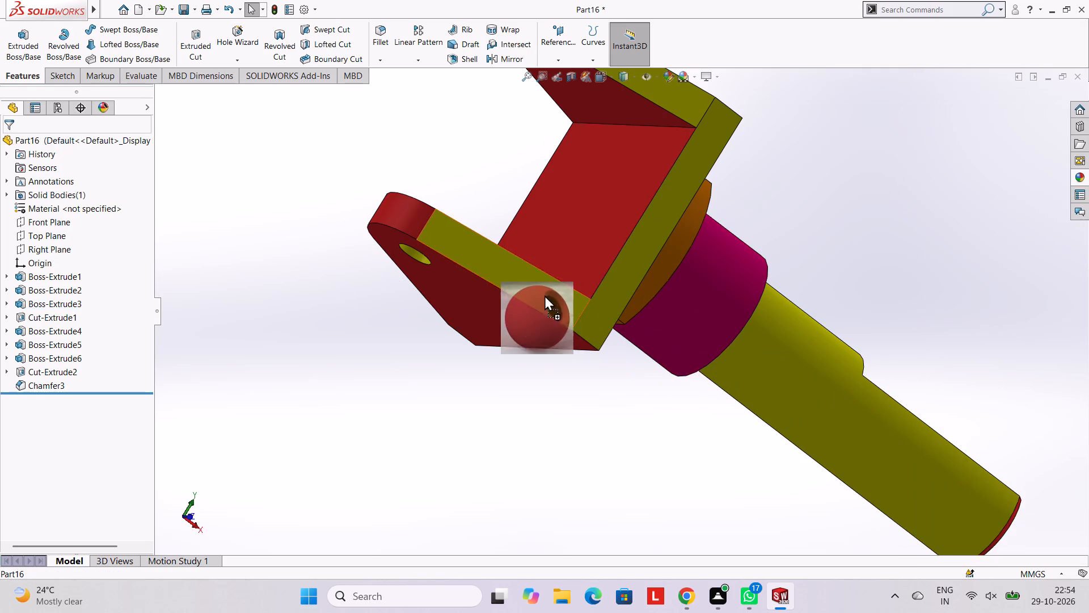
left_click_drag(544, 295, 531, 274)
left_click(531, 274)
scroll(658, 247, "up", 3)
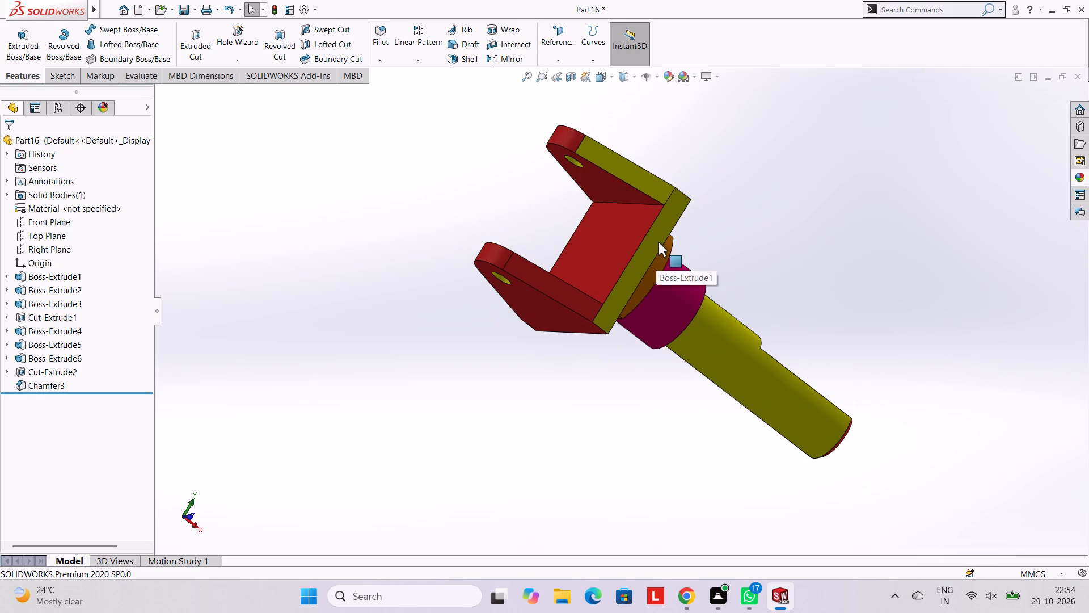
Apply the solid Red appearance to the matching yellow straight edge face of the upper fork arm.
scroll(669, 184, "down", 3)
left_click(1079, 174)
left_click_drag(979, 377, 619, 174)
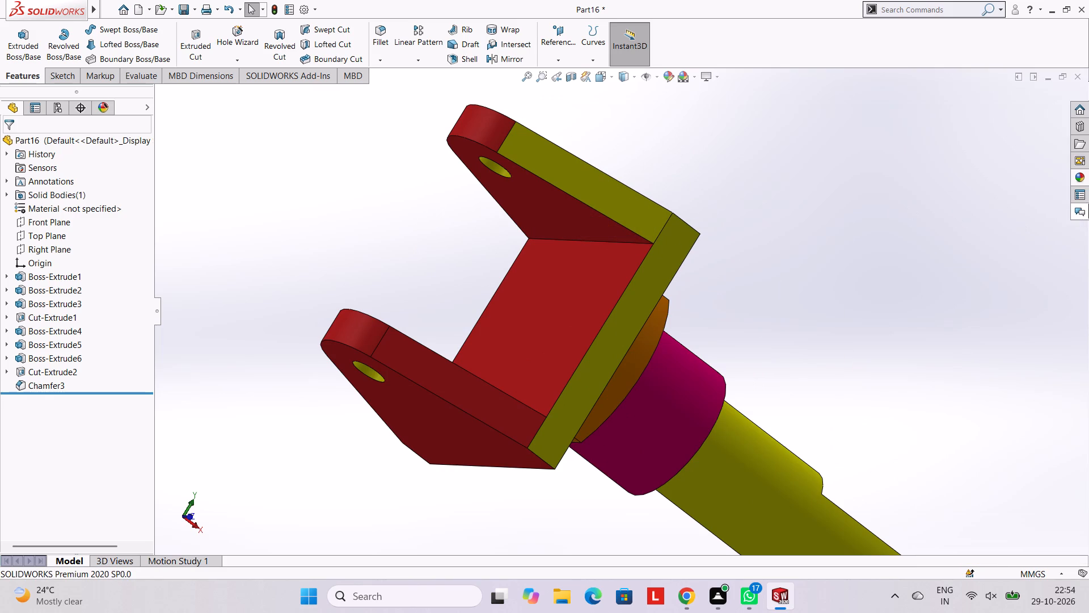
left_click(1086, 177)
left_click_drag(978, 394, 586, 179)
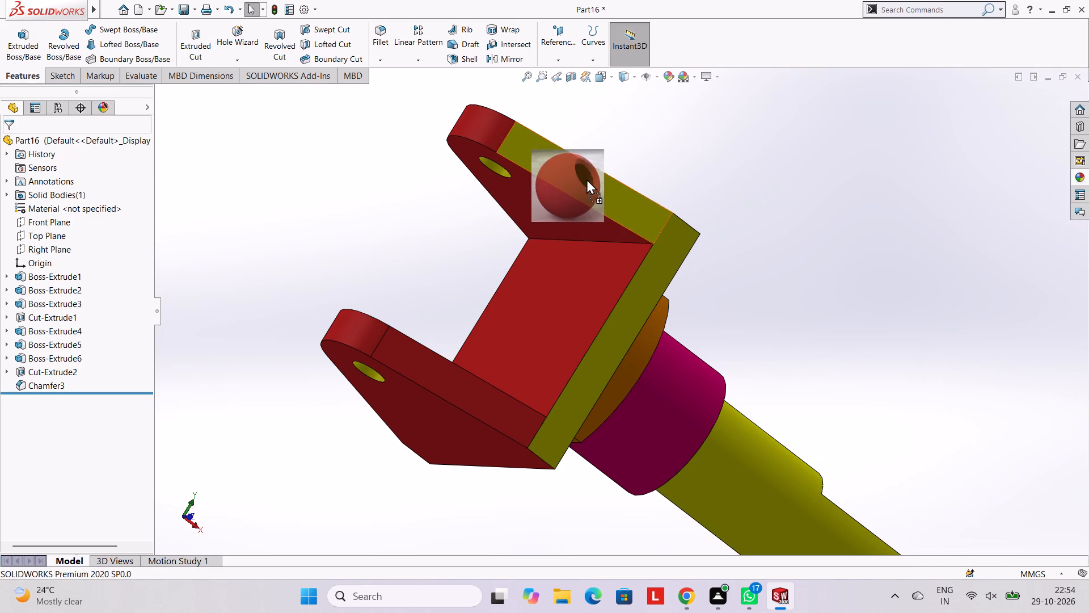
left_click_drag(586, 179, 585, 179)
left_click(585, 179)
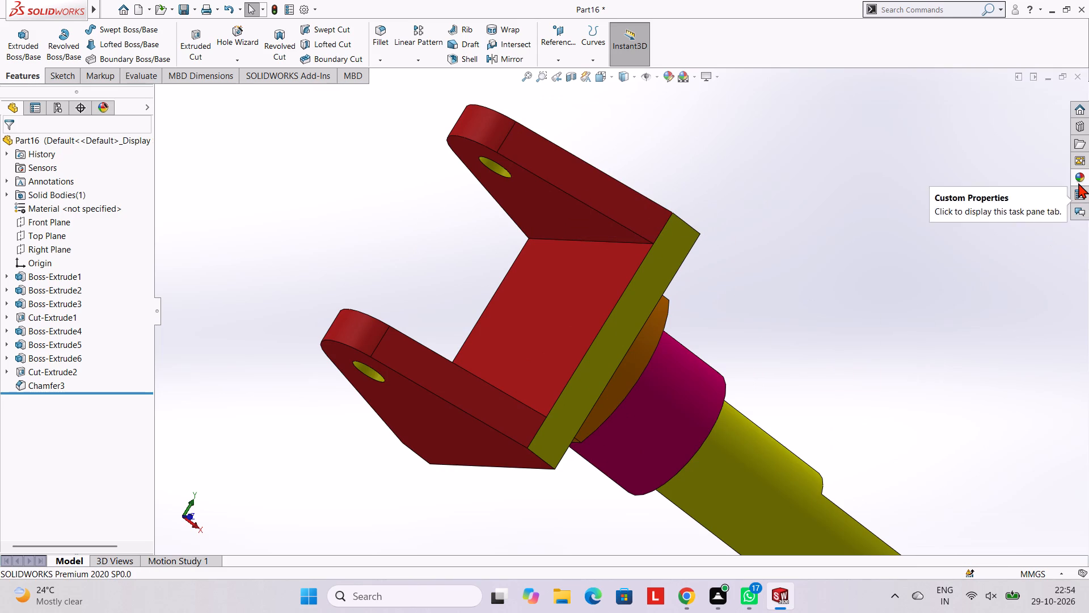
Apply the solid Red appearance to the base plate's narrow side face adjoining the two newly coloured arm edges.
left_click(1078, 183)
left_click_drag(967, 399, 636, 320)
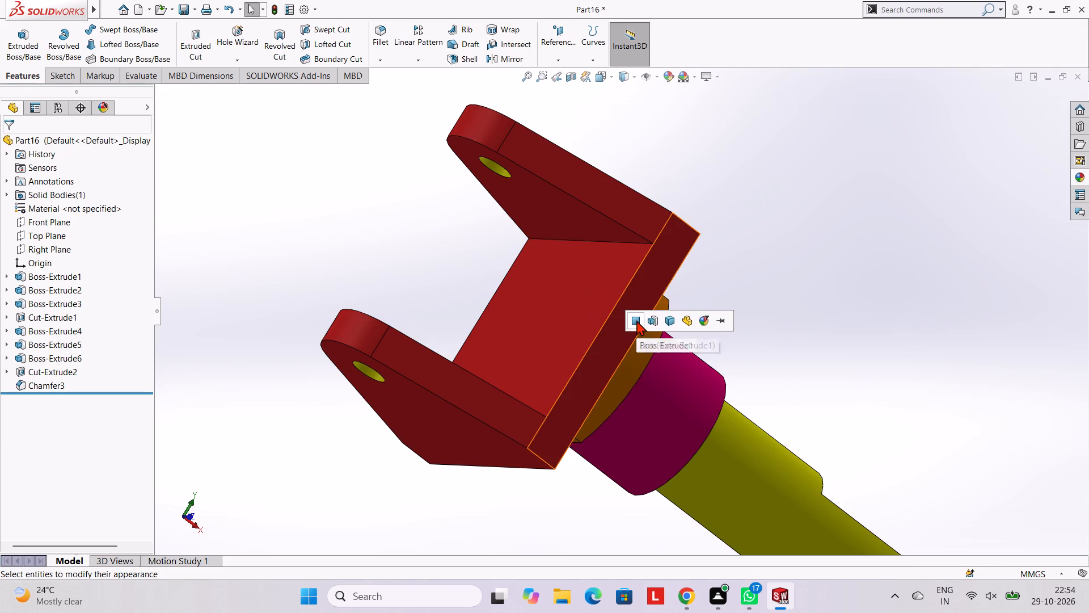
left_click(636, 320)
key("Escape")
scroll(712, 315, "up", 3)
scroll(554, 289, "down", 2)
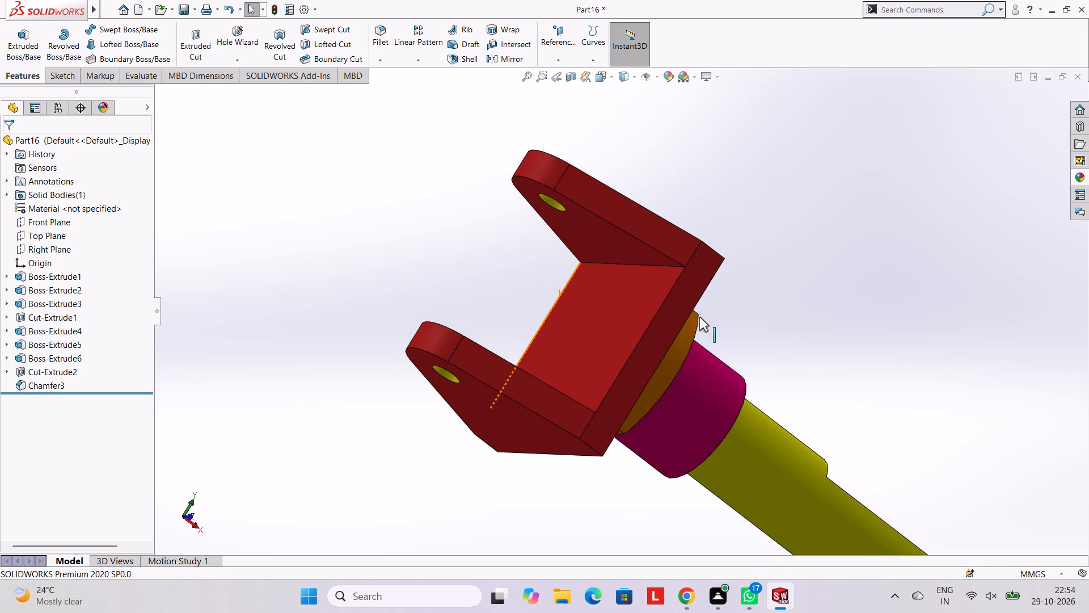
Examine the coloured bracket from all around, checking the fork, base plate, boss, cylinder and shaft faces.
scroll(757, 326, "up", 2)
middle_click_drag(760, 330, 630, 276)
middle_click_drag(680, 369, 713, 391)
middle_click_drag(625, 278, 566, 262)
middle_click_drag(674, 443, 602, 365)
middle_click_drag(743, 326, 793, 400)
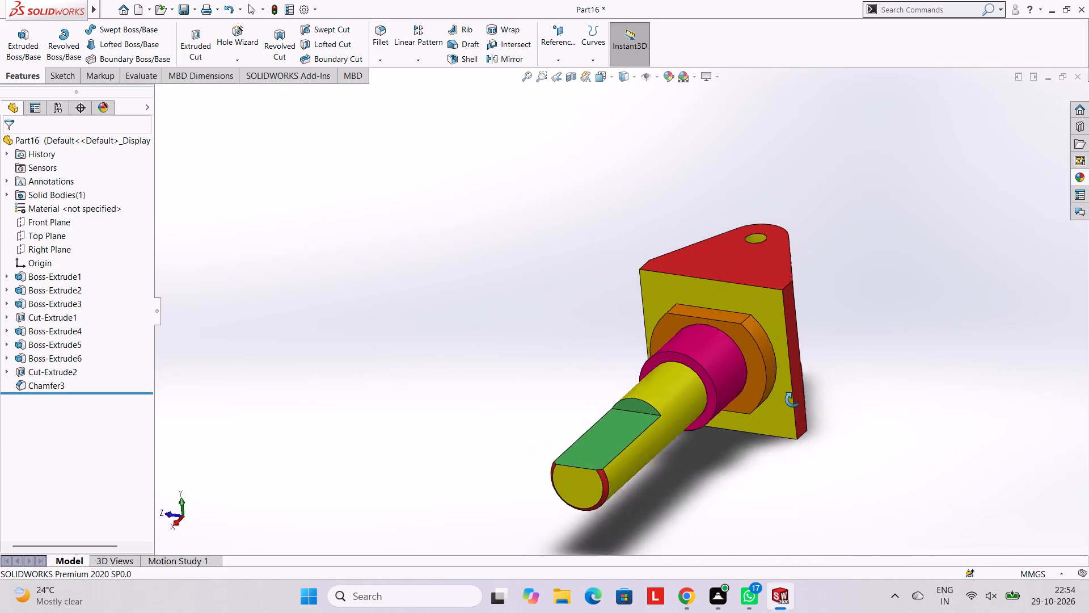
middle_click_drag(793, 400, 828, 407)
middle_click_drag(600, 333, 741, 472)
middle_click_drag(657, 276, 552, 305)
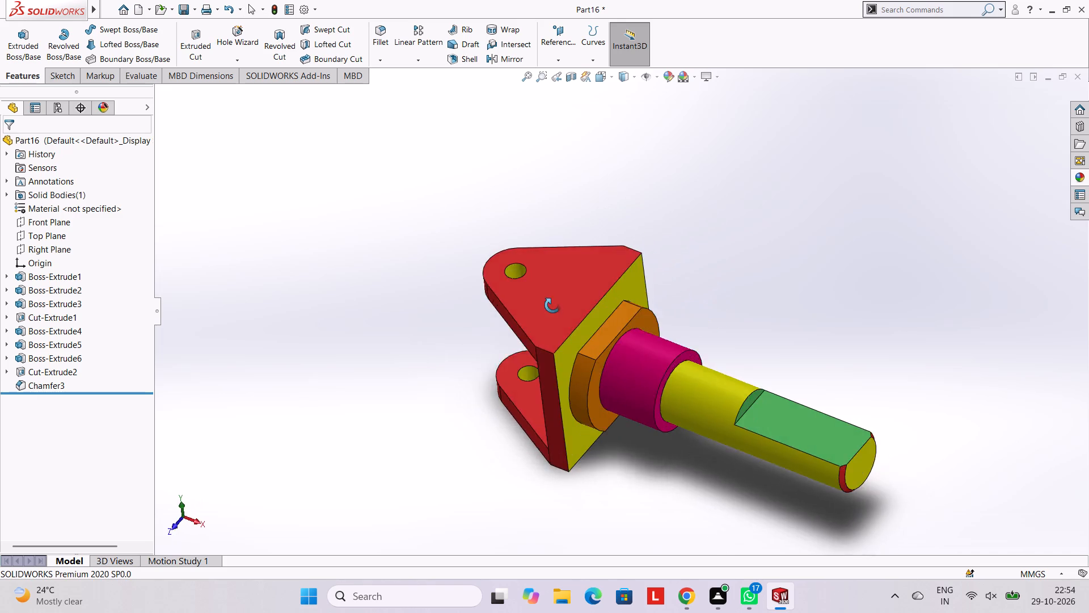
middle_click_drag(552, 305, 558, 255)
middle_click_drag(577, 320, 590, 252)
scroll(633, 310, "down", 1)
scroll(656, 339, "up", 3)
scroll(678, 330, "down", 4)
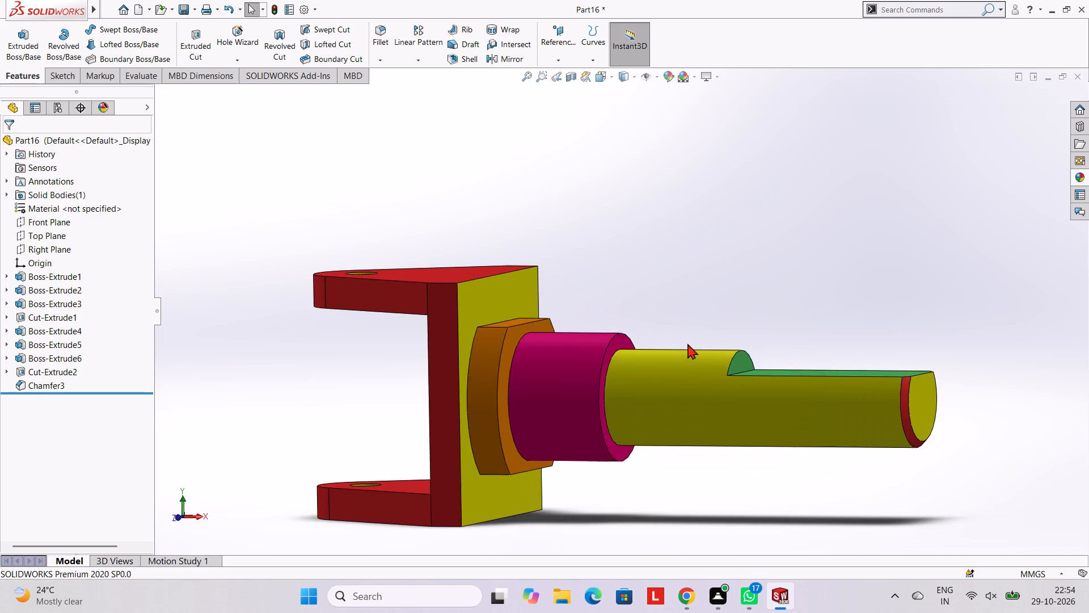
scroll(687, 343, "up", 2)
scroll(687, 340, "down", 2)
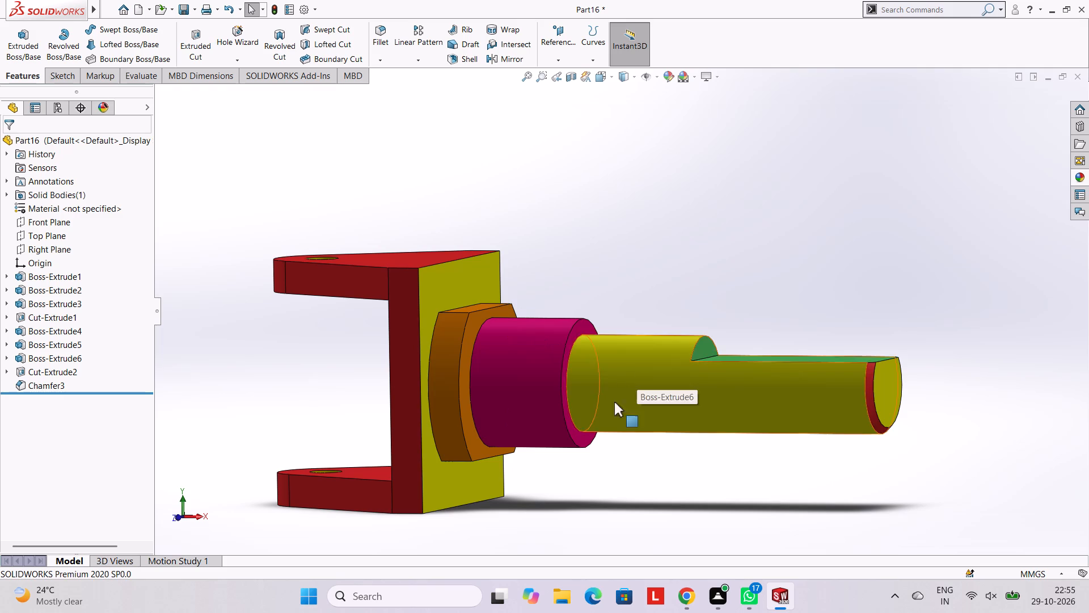
scroll(589, 322, "up", 4)
scroll(589, 322, "down", 1)
middle_click_drag(598, 277, 601, 305)
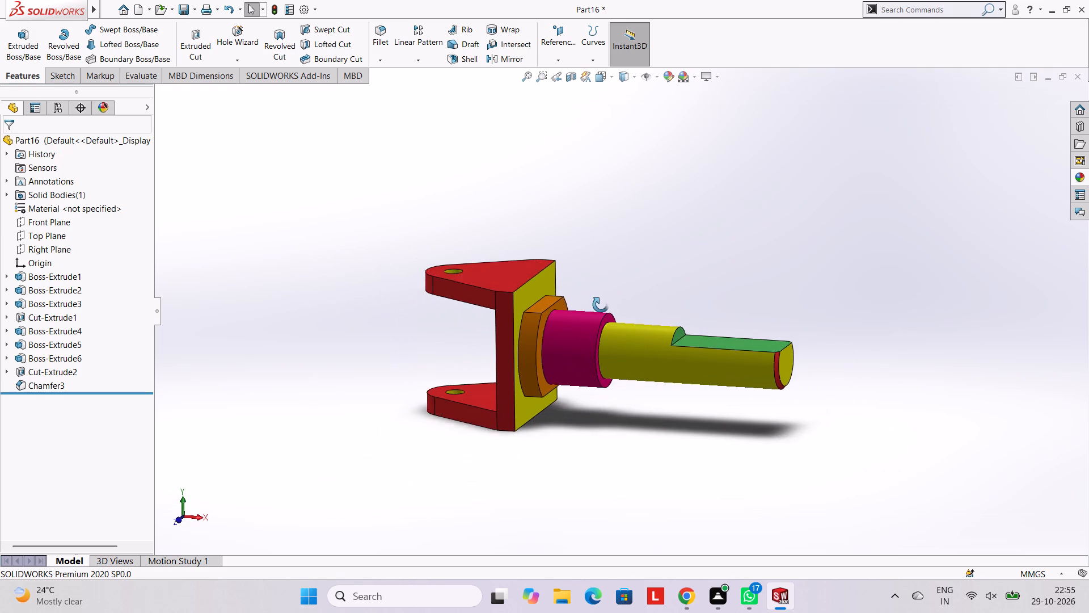
middle_click_drag(601, 305, 601, 331)
scroll(576, 321, "down", 1)
middle_click_drag(576, 321, 581, 293)
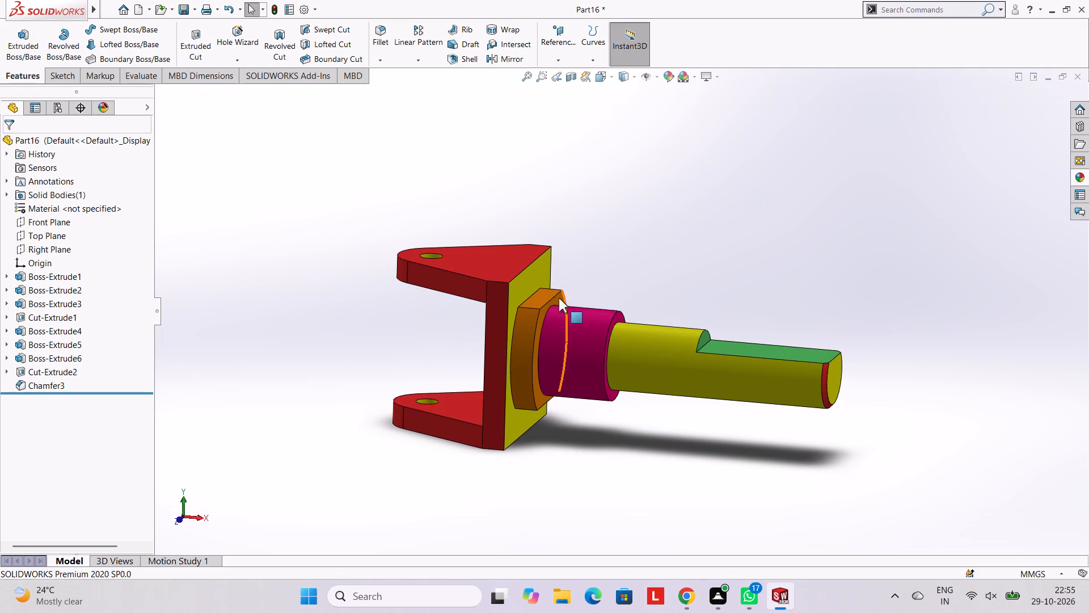
middle_click_drag(503, 266, 491, 261)
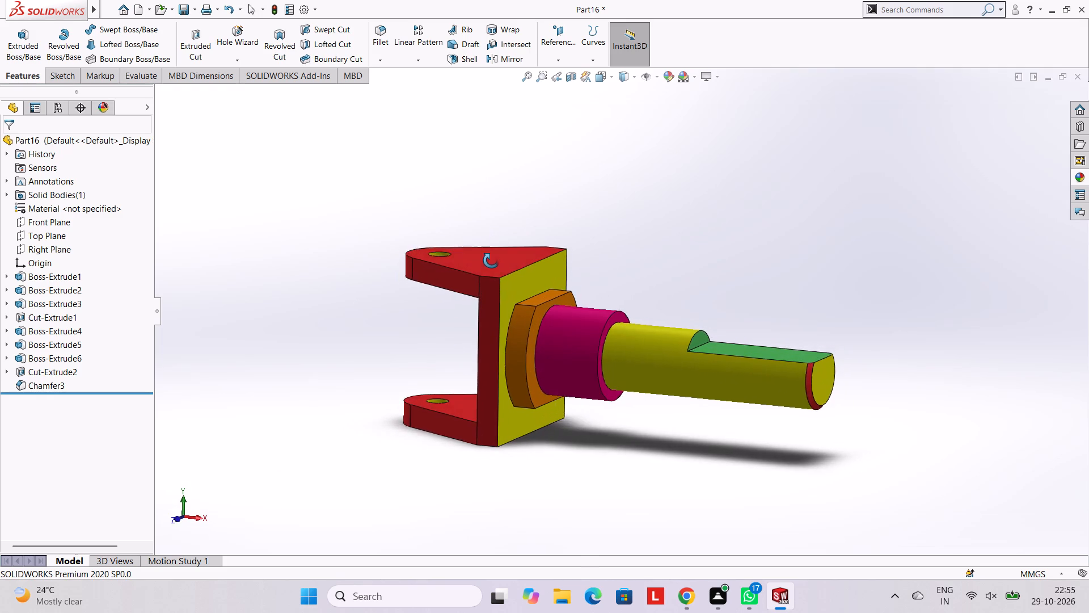
middle_click_drag(491, 261, 484, 270)
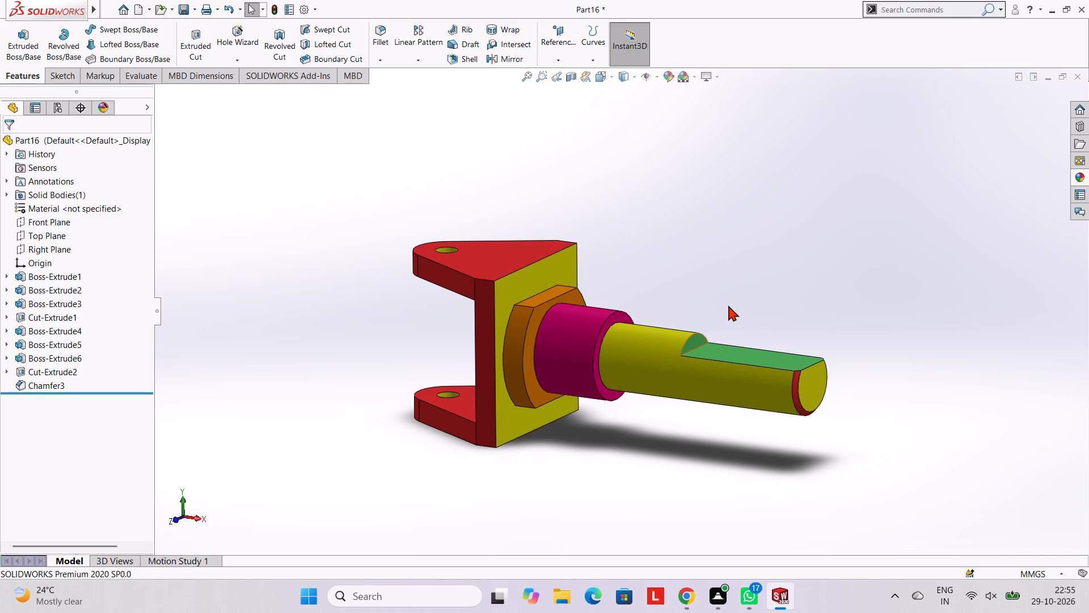
key("Escape")
Save the part in the Documents folder as "clevis pivot shaft with fork bracket".
key("ctrl+s")
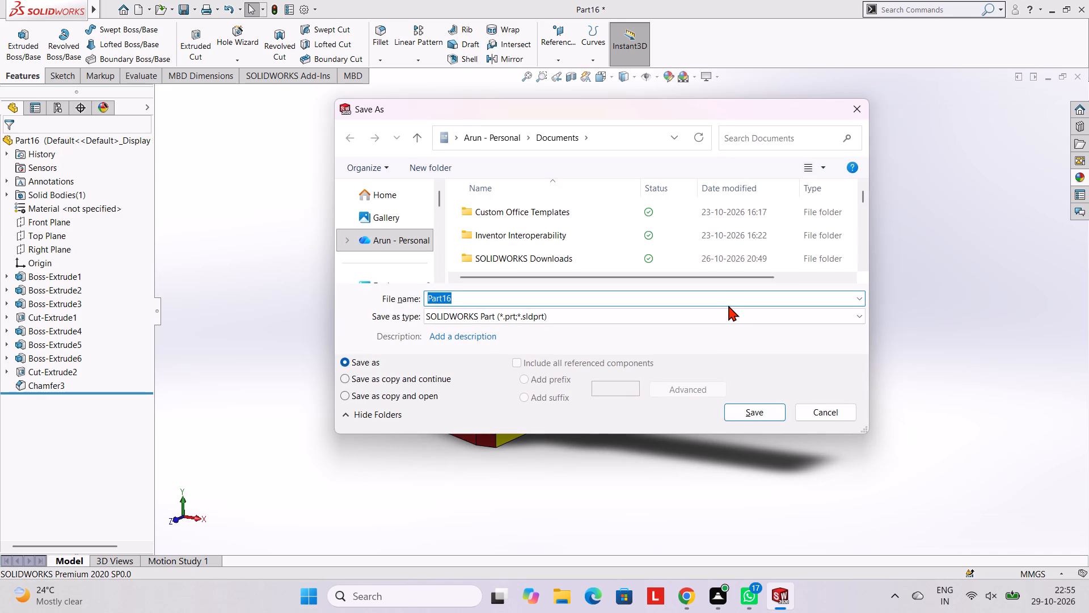
type("cl")
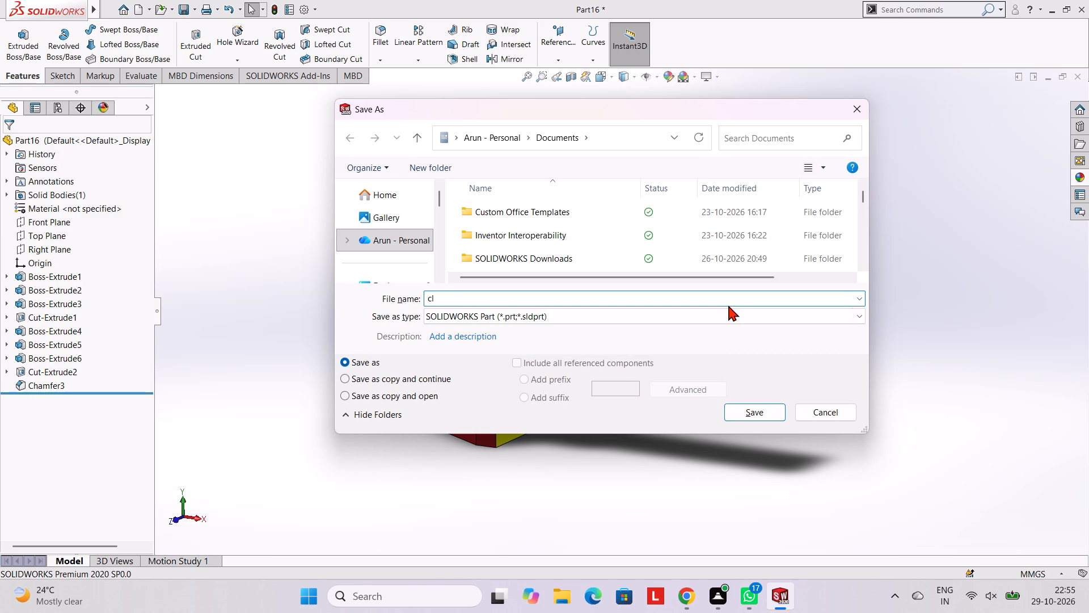
type("evis")
key("space")
key("p")
key("i")
type("vot")
key("space")
type("shj")
key("BackSpace")
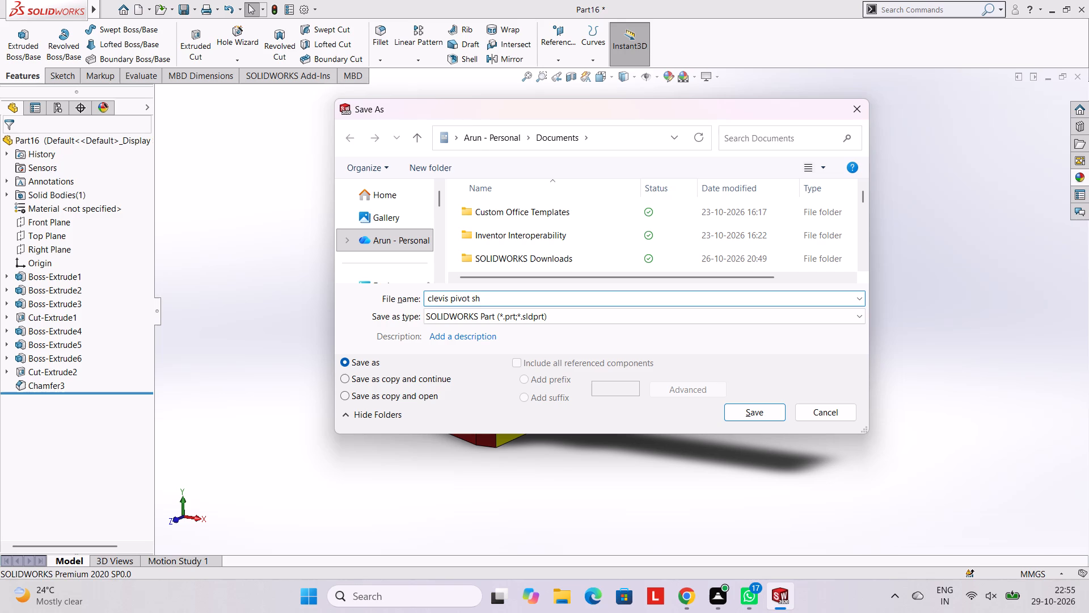
key("a")
type("ft")
key("space")
type("with")
key("space")
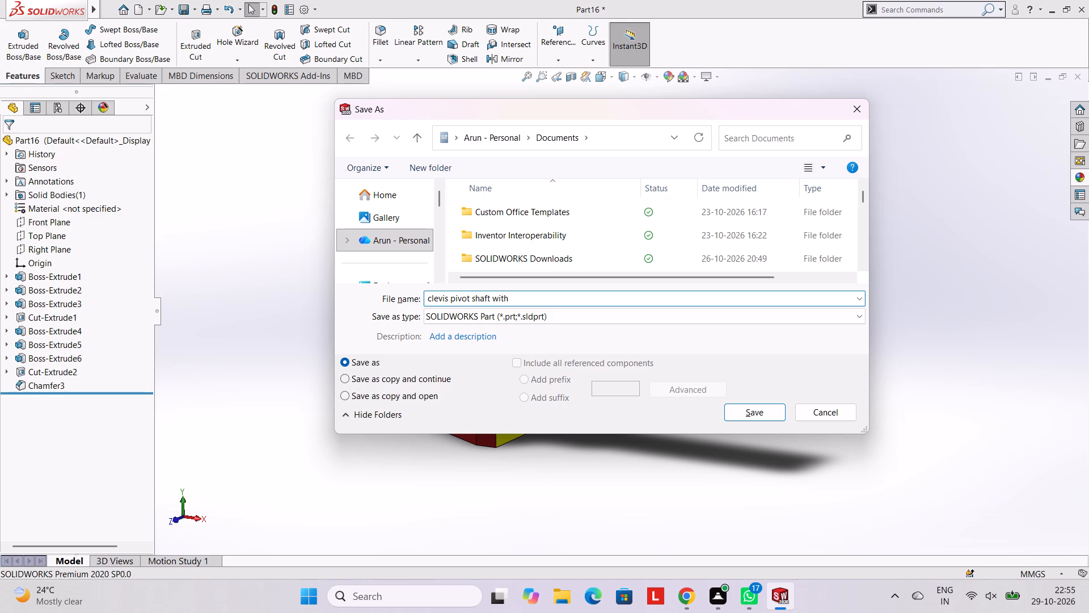
type("fork")
key("space")
type("brack")
type("et")
key("space")
left_click(750, 409)
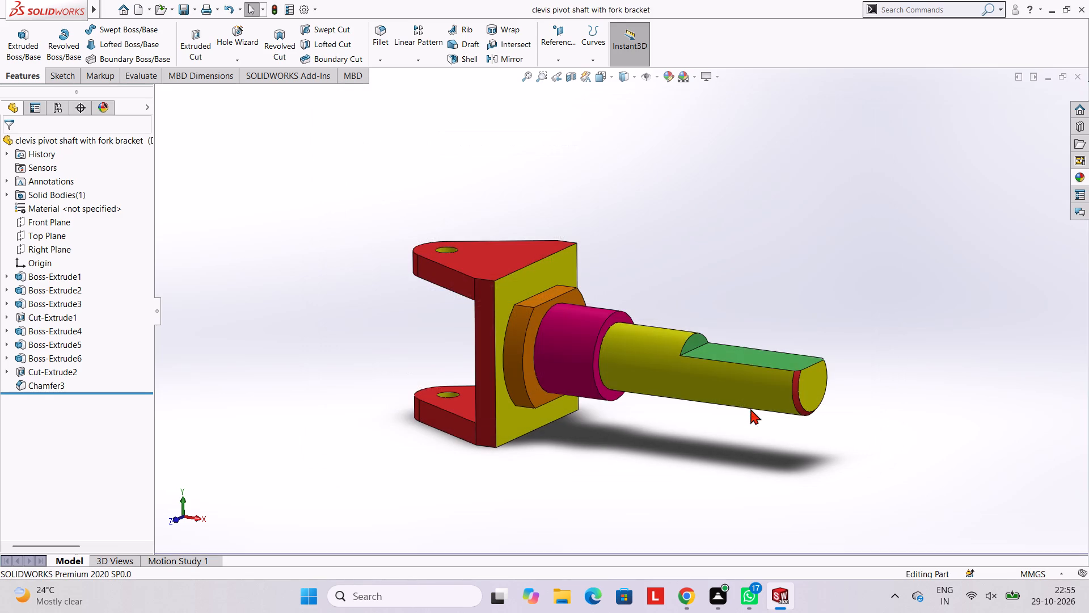
Save a copy of the part as an Adobe PDF under the same file name in Documents.
left_click(195, 7)
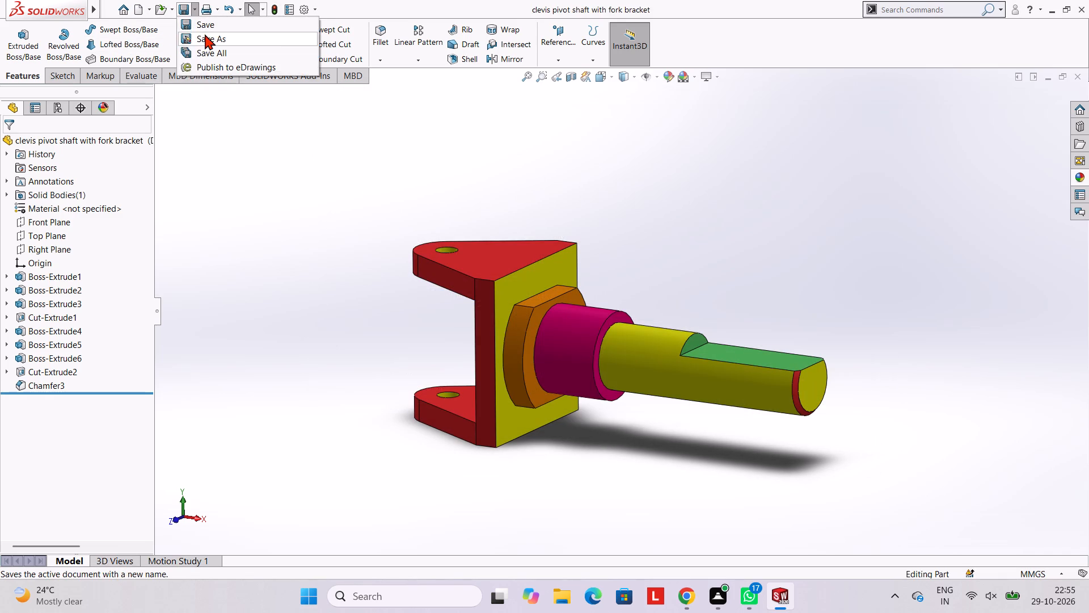
left_click(205, 34)
left_click(562, 315)
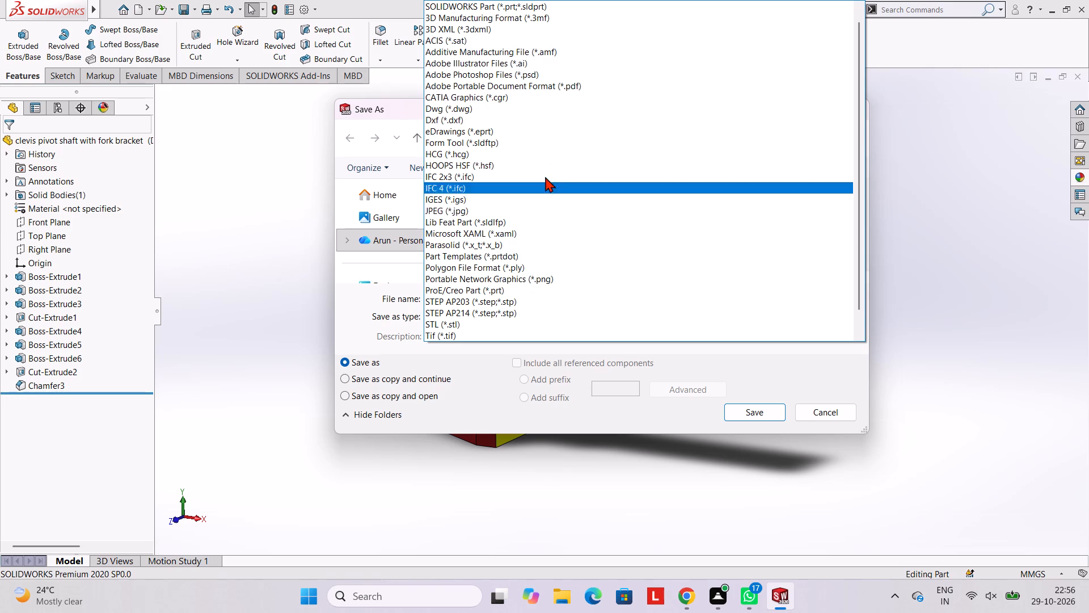
left_click(528, 85)
left_click(764, 440)
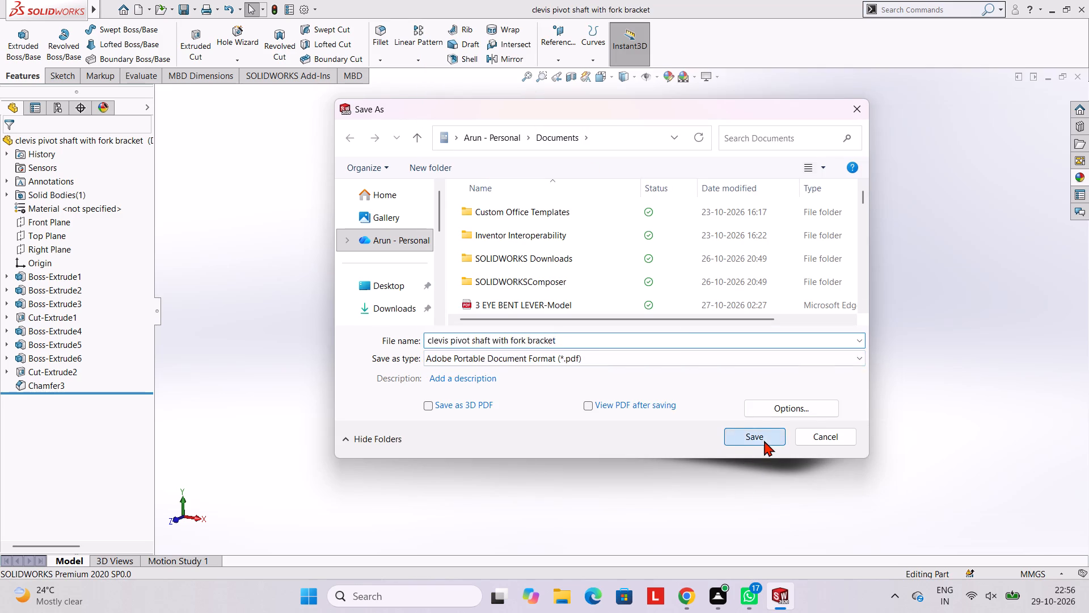